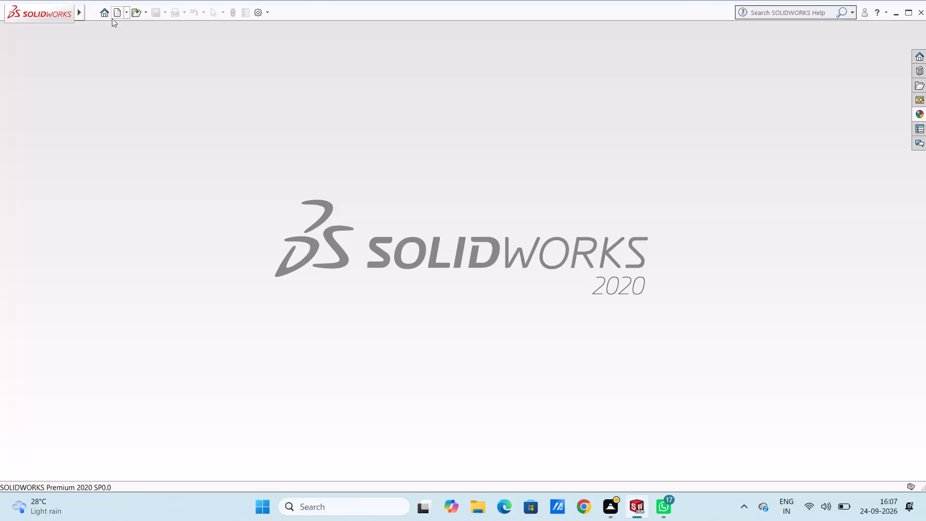
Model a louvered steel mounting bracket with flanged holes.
Create a new part document.
left_click(114, 14)
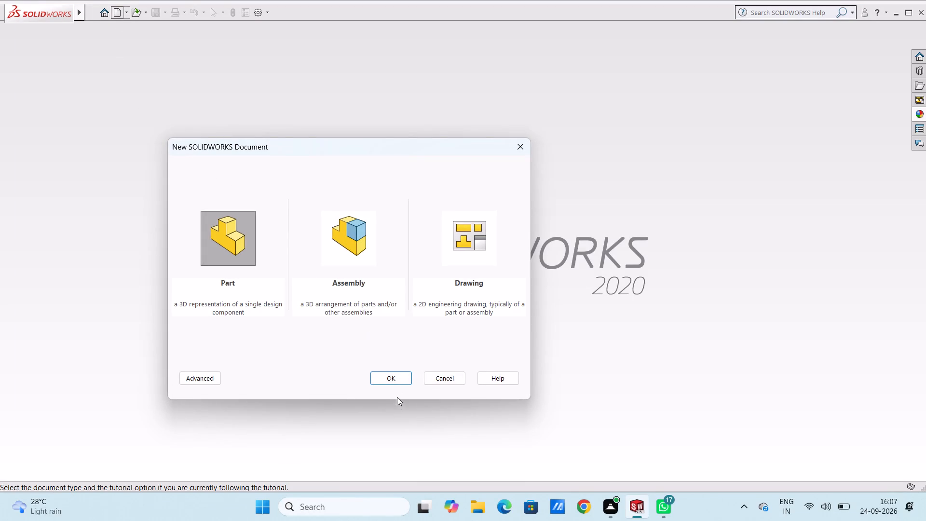
left_click(393, 376)
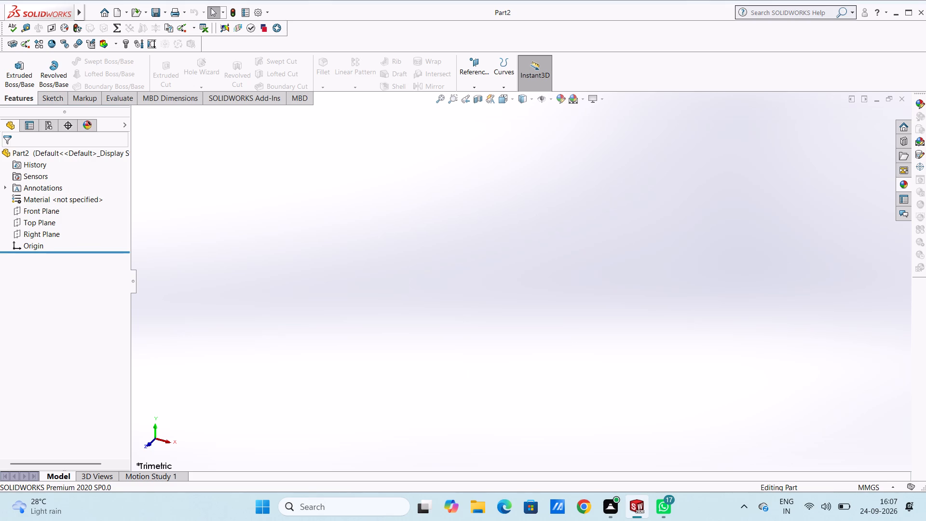
Start a sketch on the Front Plane.
left_click(54, 214)
left_click(63, 203)
left_click(145, 202)
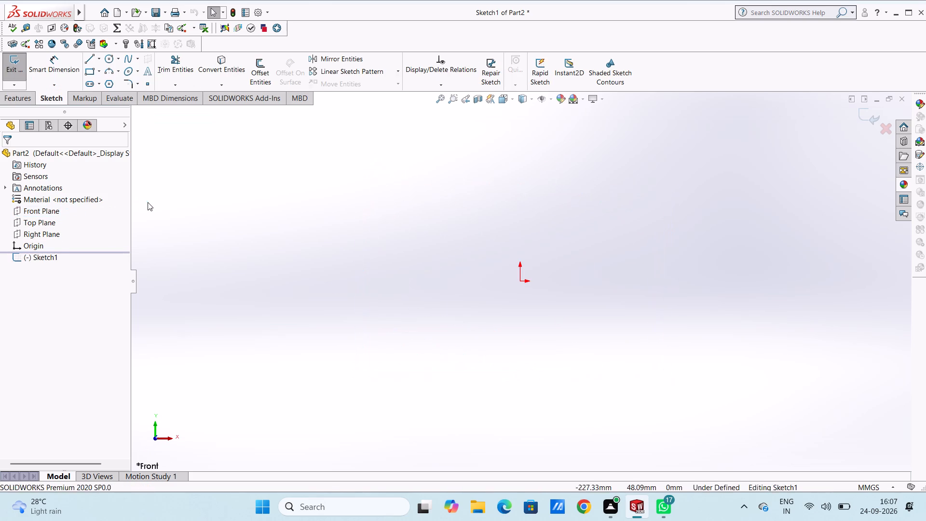
Sketch connected lines from the origin: 120 mm vertically up, 150 mm horizontally along +X, and 30 mm vertically down.
left_click(90, 60)
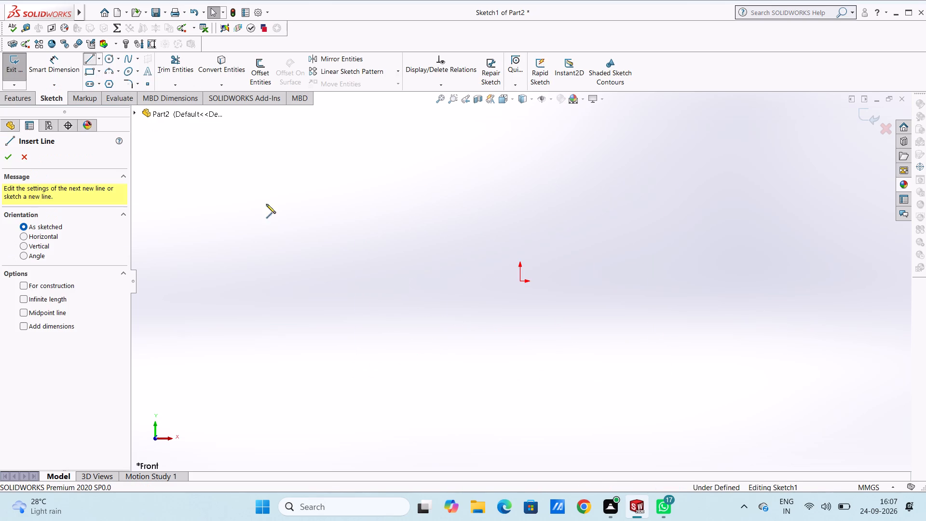
left_click(521, 281)
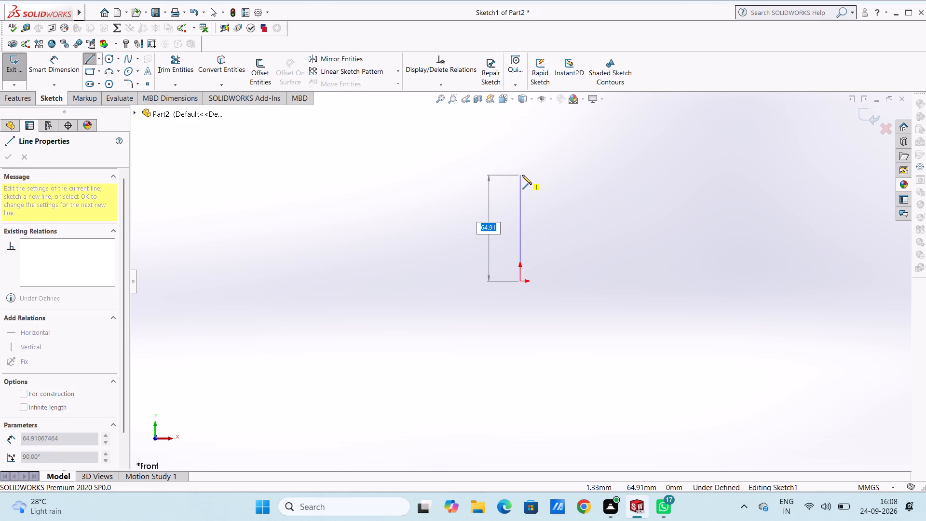
type("120")
key("Return")
scroll(522, 175, "up", 5)
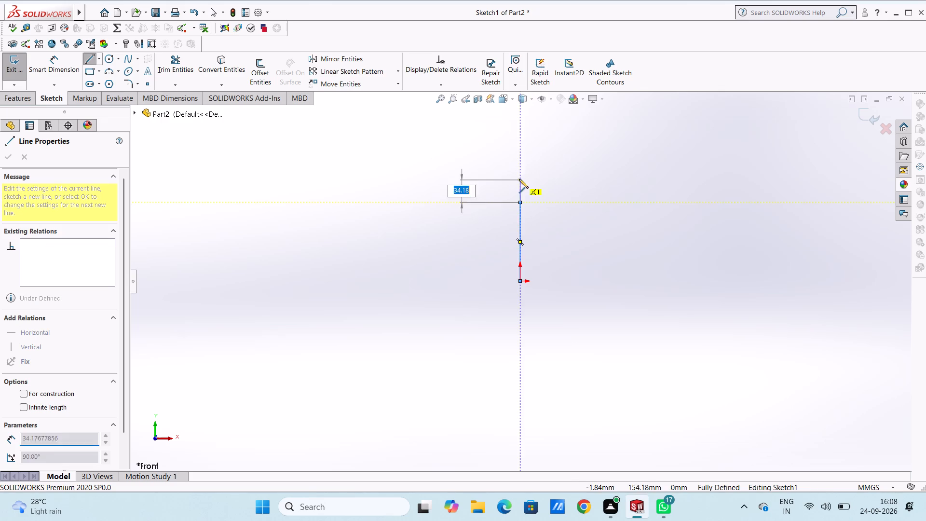
scroll(639, 224, "down", 3)
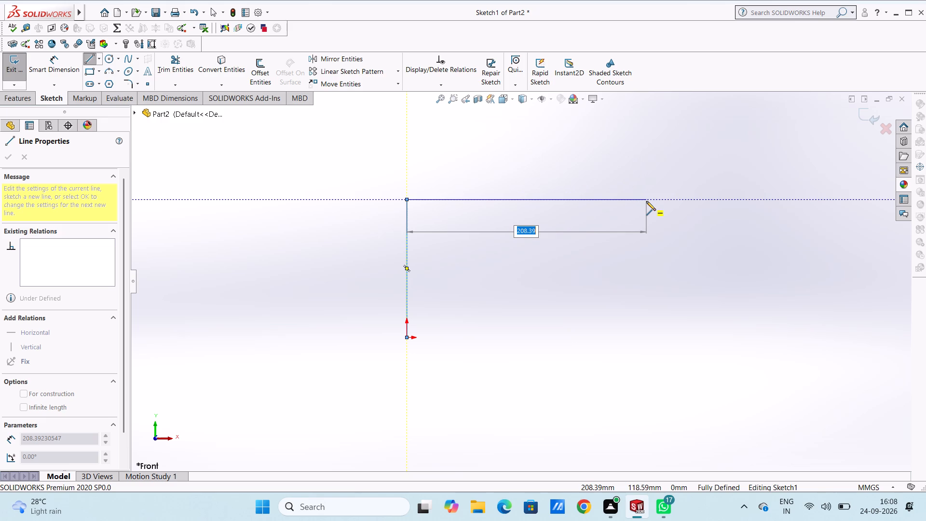
type("150")
key("Return")
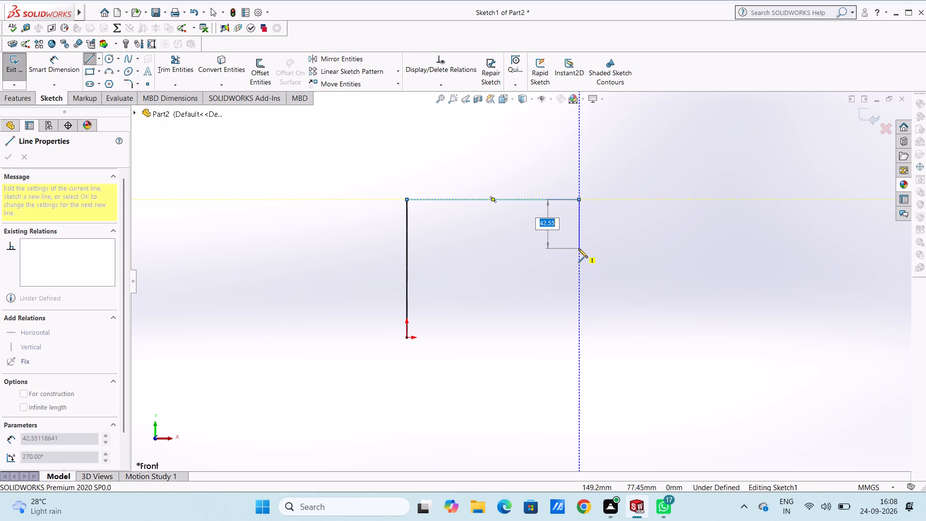
type("30")
key("Return")
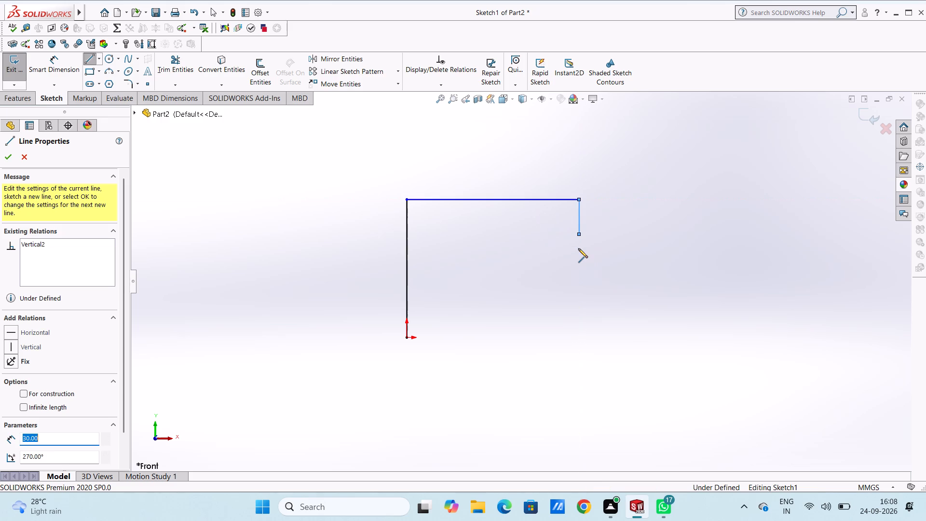
key("Escape")
key("Escape")
key("Escape")
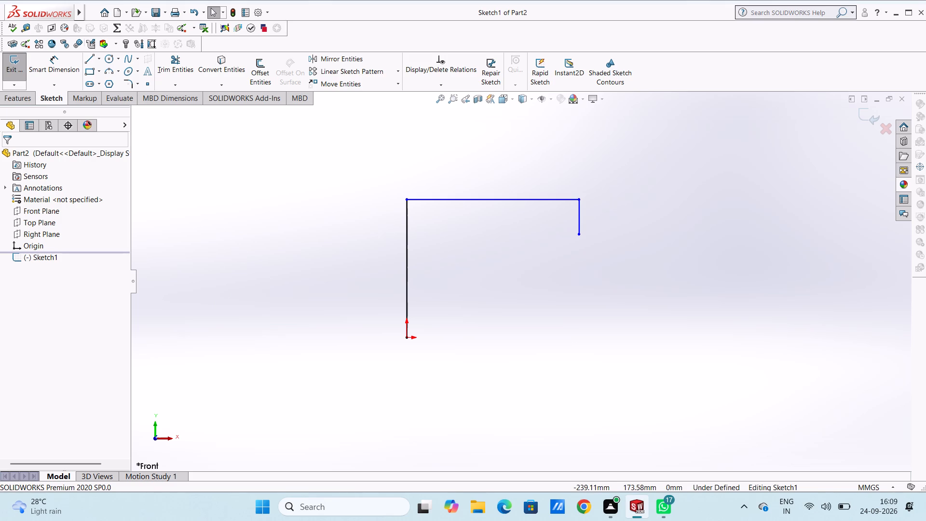
Continue from the 30 mm line's lower end with a notch: 6 mm inward, 2 mm down, and 6 mm back outward.
left_click(88, 59)
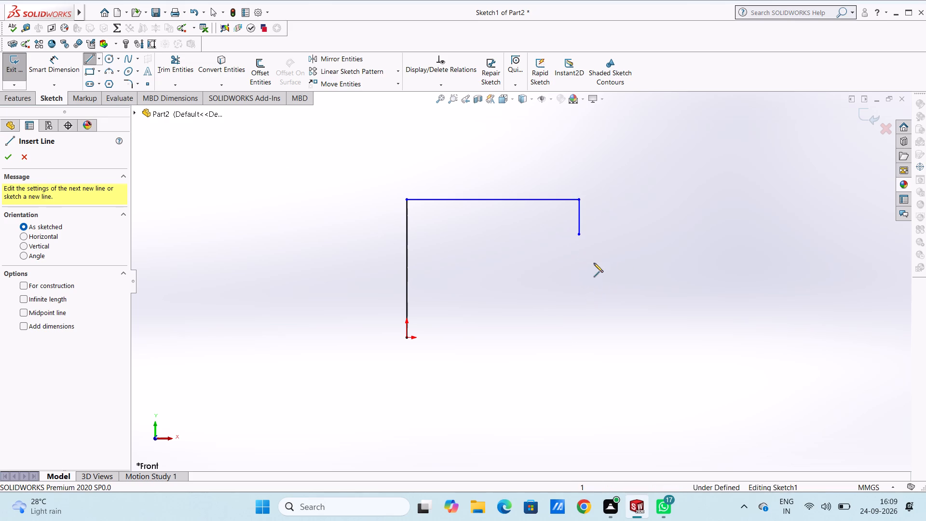
left_click(579, 234)
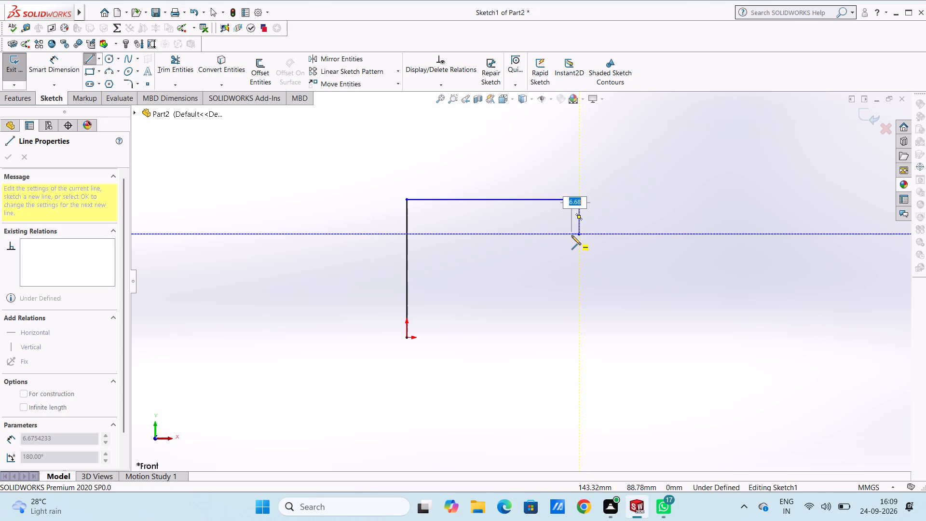
scroll(572, 234, "down", 5)
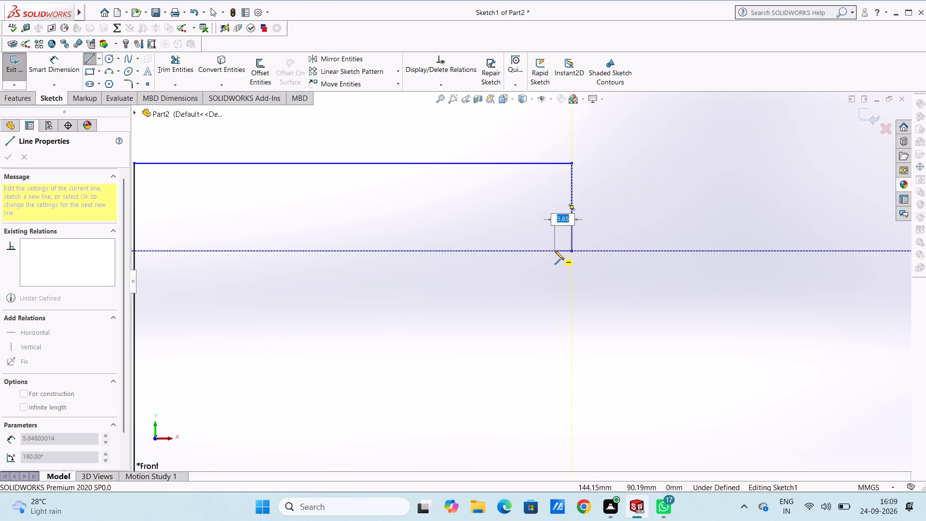
key("6")
key("Return")
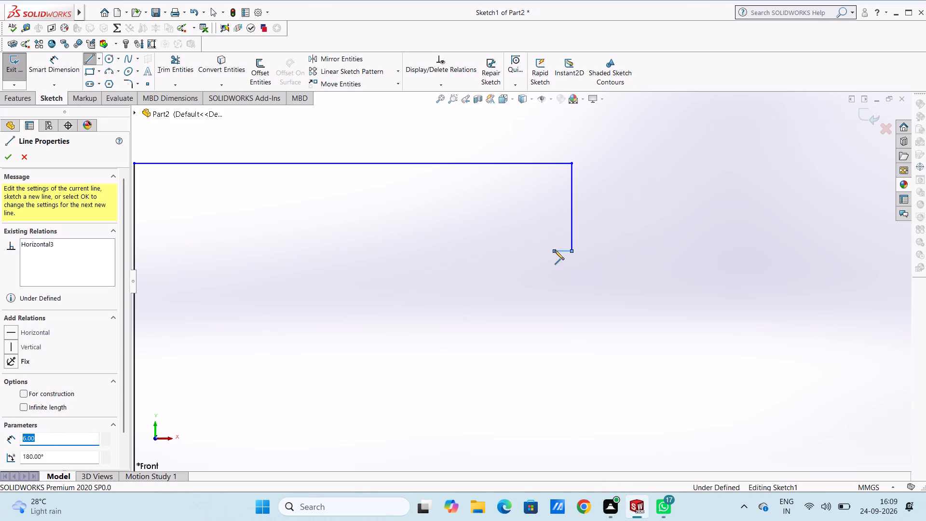
key("2")
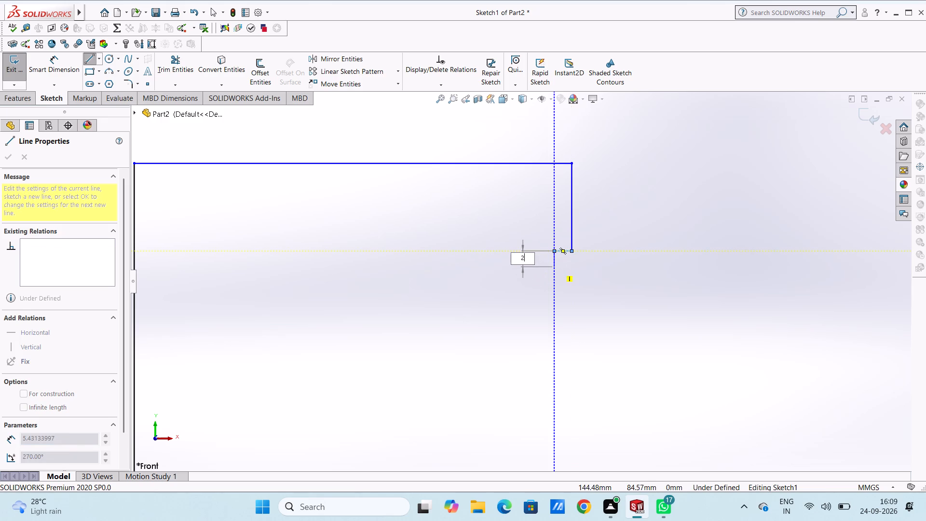
key("Return")
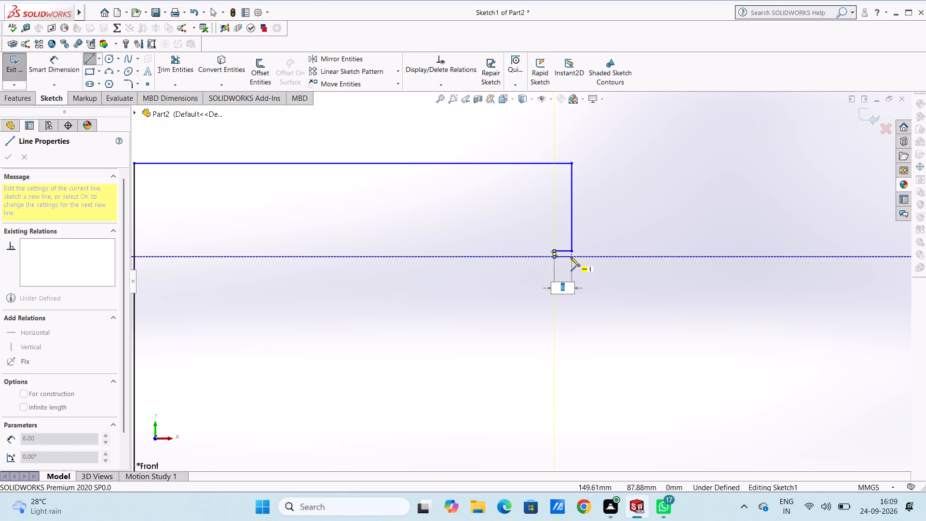
left_click(572, 257)
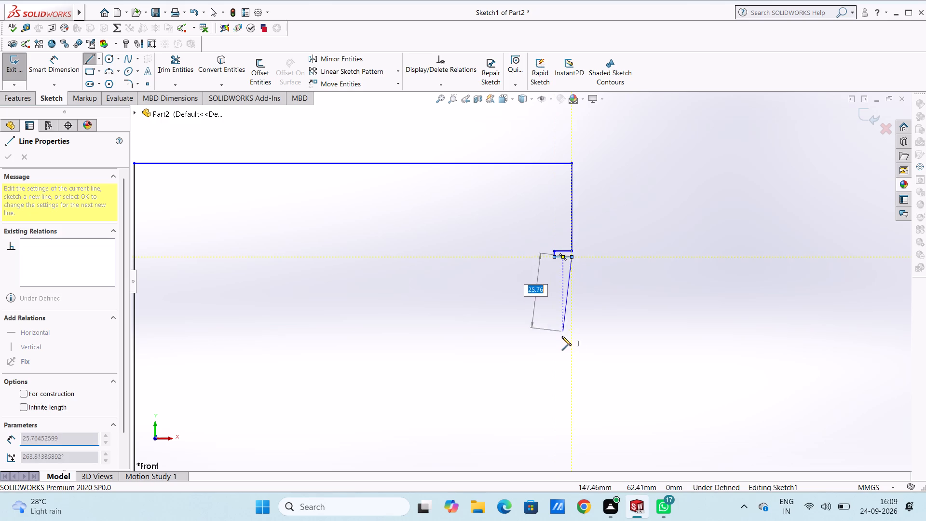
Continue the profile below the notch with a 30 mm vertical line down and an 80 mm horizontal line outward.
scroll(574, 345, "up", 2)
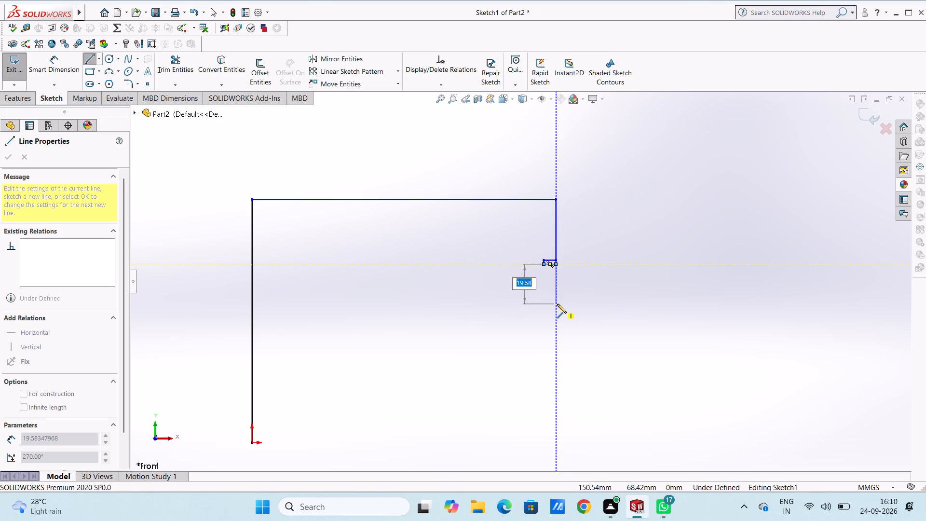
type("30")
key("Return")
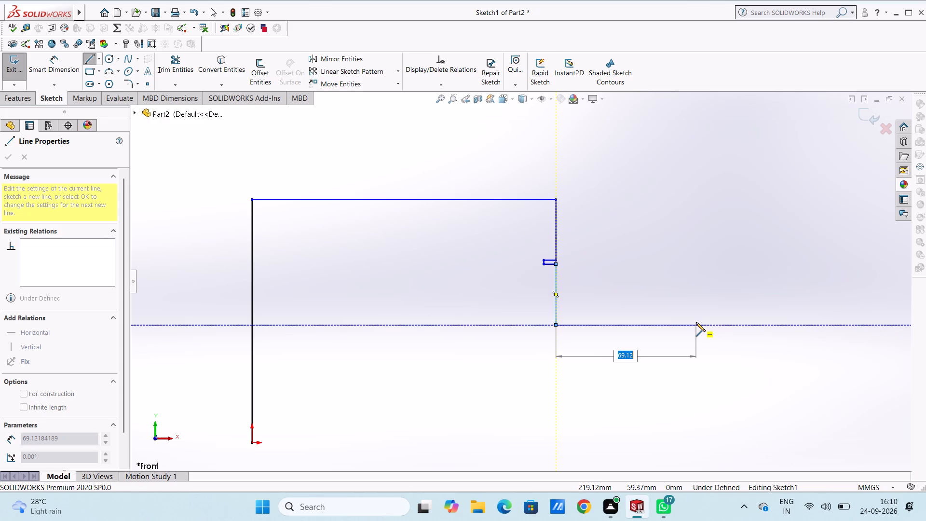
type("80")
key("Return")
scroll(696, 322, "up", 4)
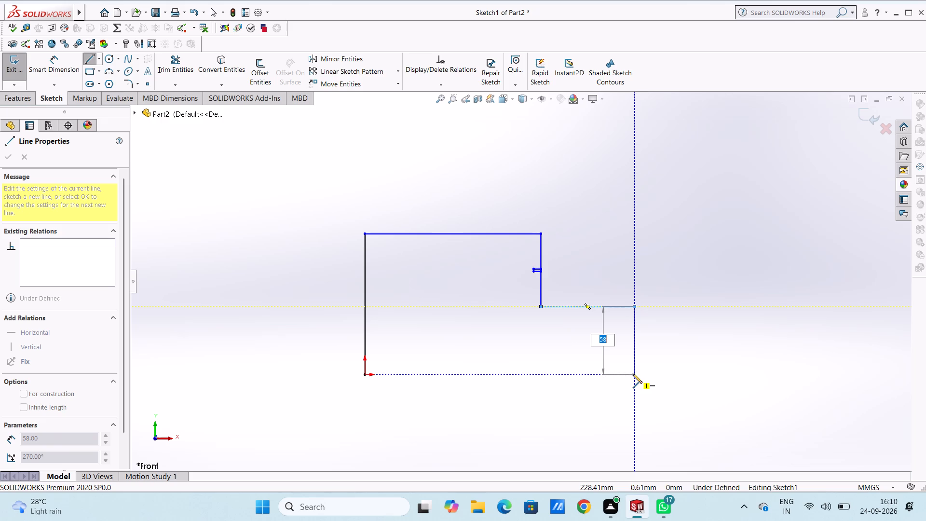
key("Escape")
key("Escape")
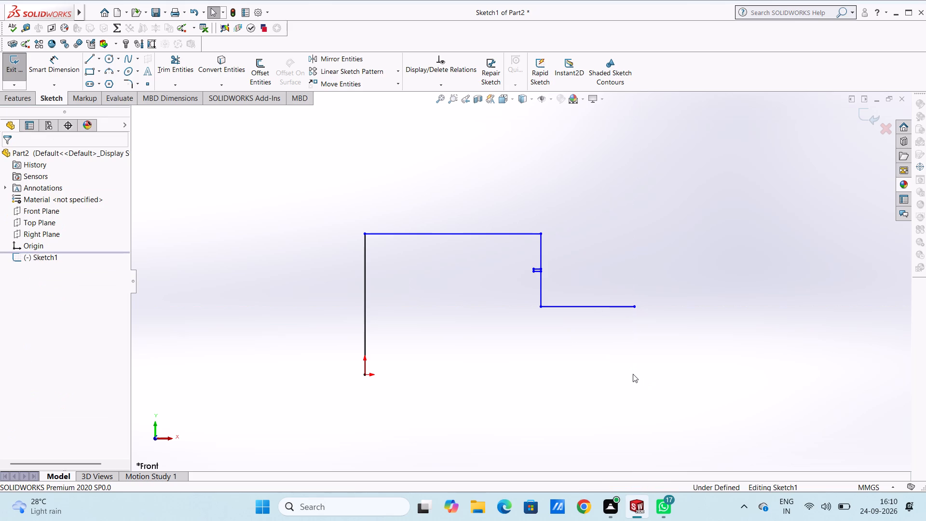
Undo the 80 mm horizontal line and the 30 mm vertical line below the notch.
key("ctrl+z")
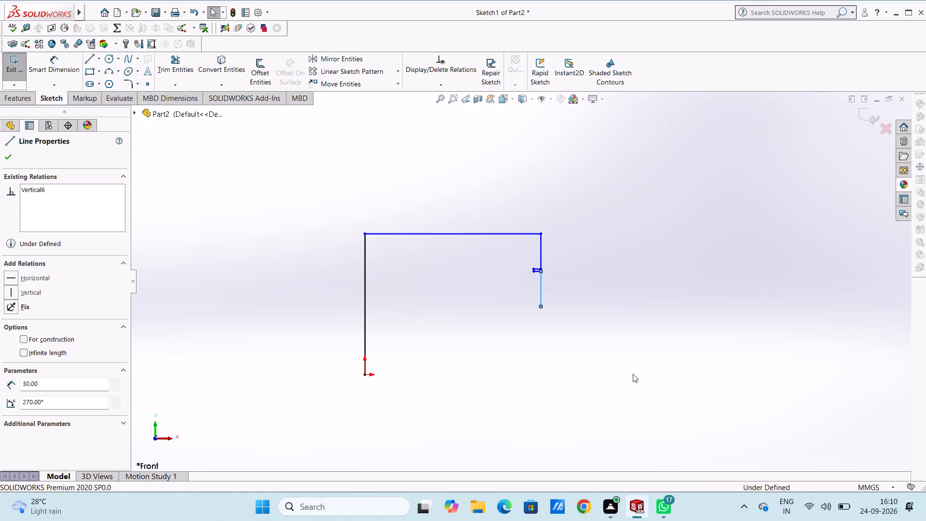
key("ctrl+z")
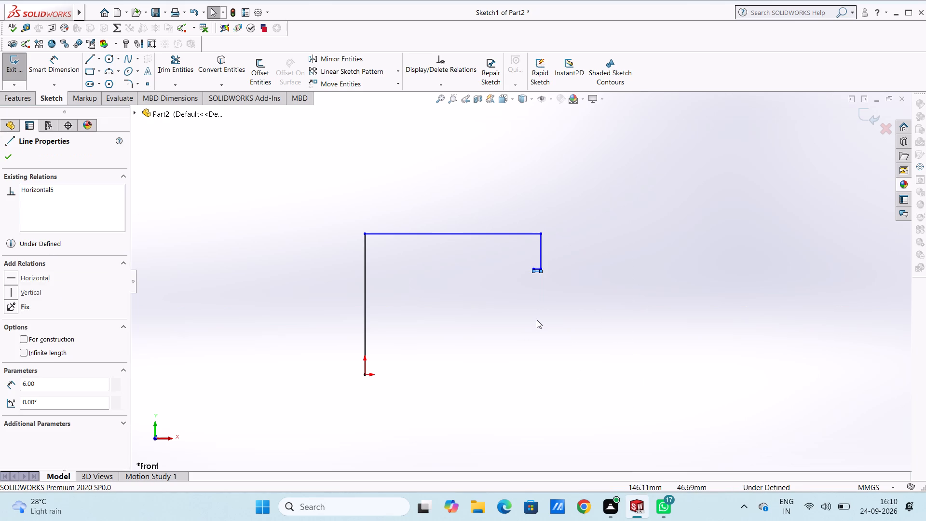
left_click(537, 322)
From the notch's lower outer end, draw lines 28 mm down, 80 mm outward and 60 mm down, and close the profile at the origin.
scroll(573, 297, "down", 4)
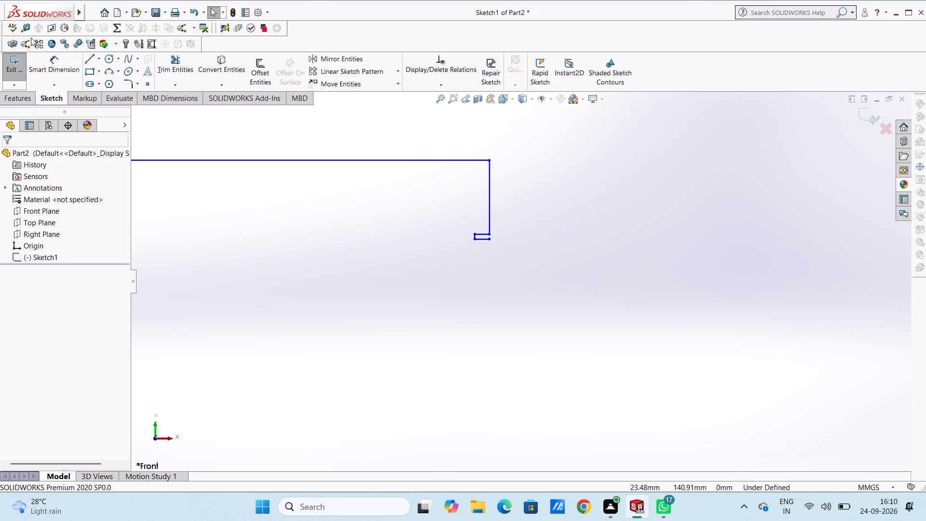
left_click(92, 58)
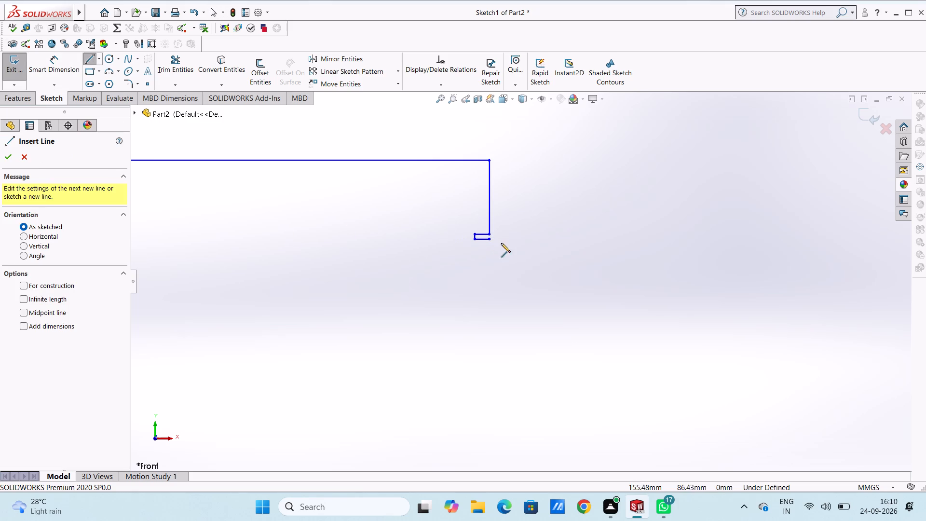
left_click(491, 240)
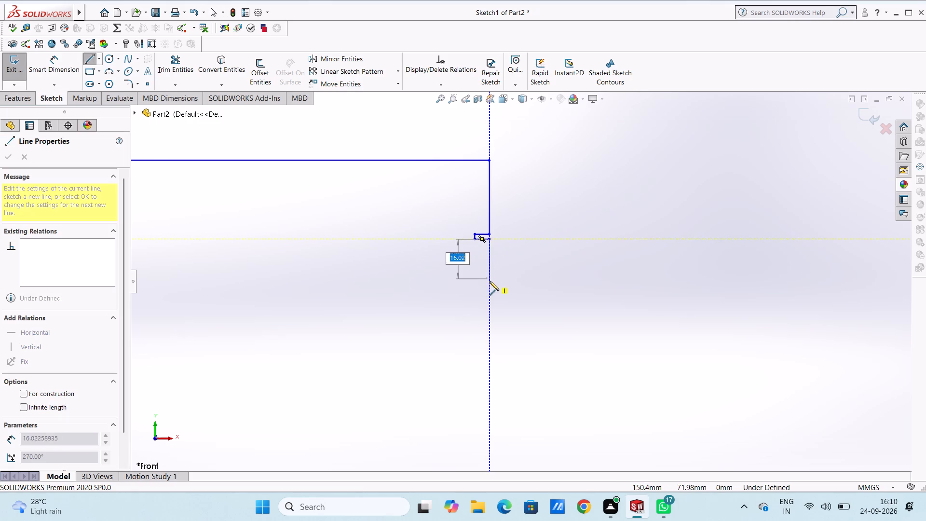
type("28")
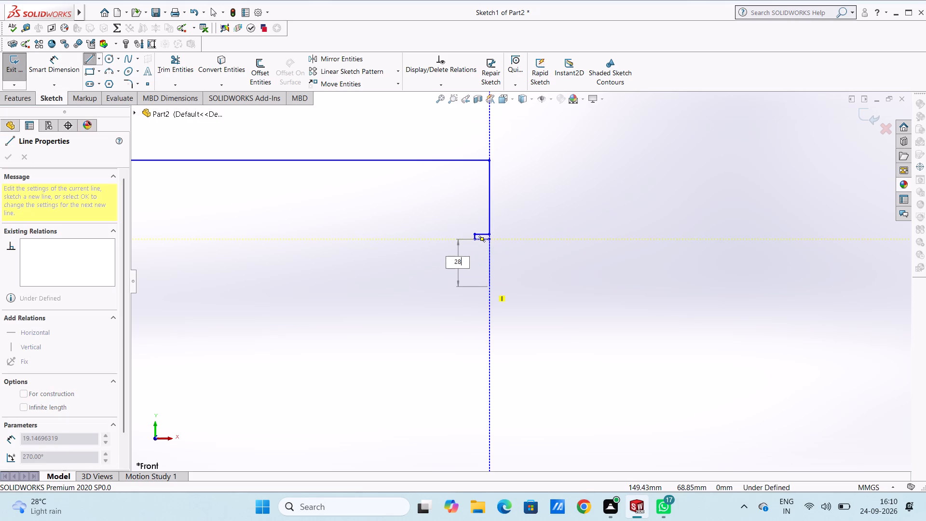
key("Return")
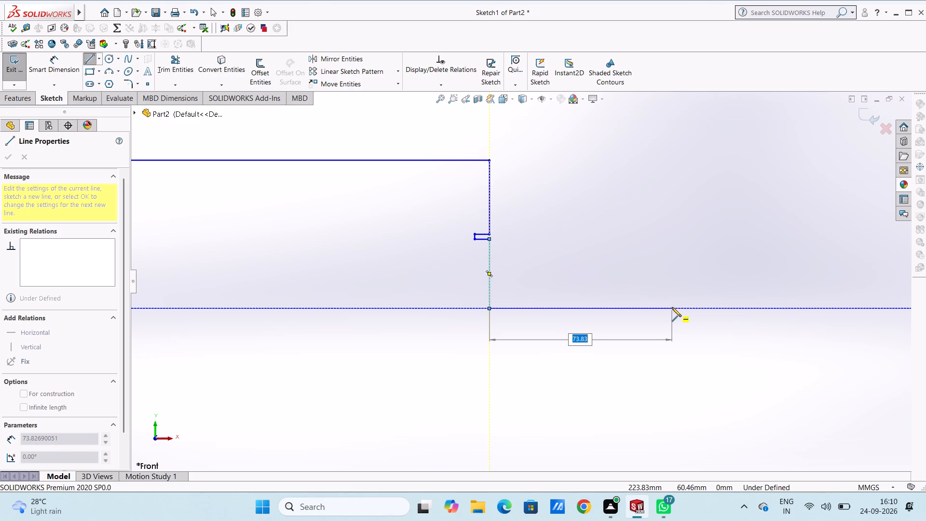
type("80")
key("Return")
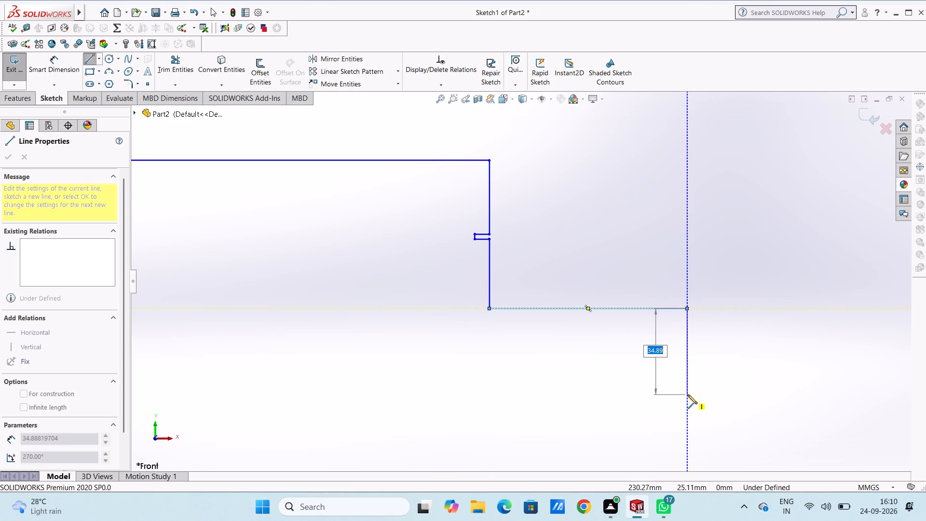
left_click(686, 458)
scroll(687, 453, "up", 4)
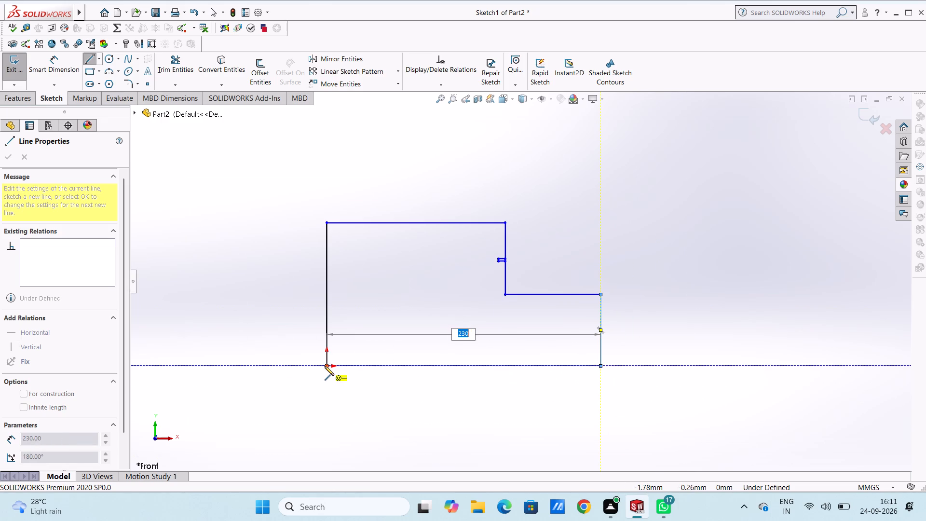
left_click(325, 366)
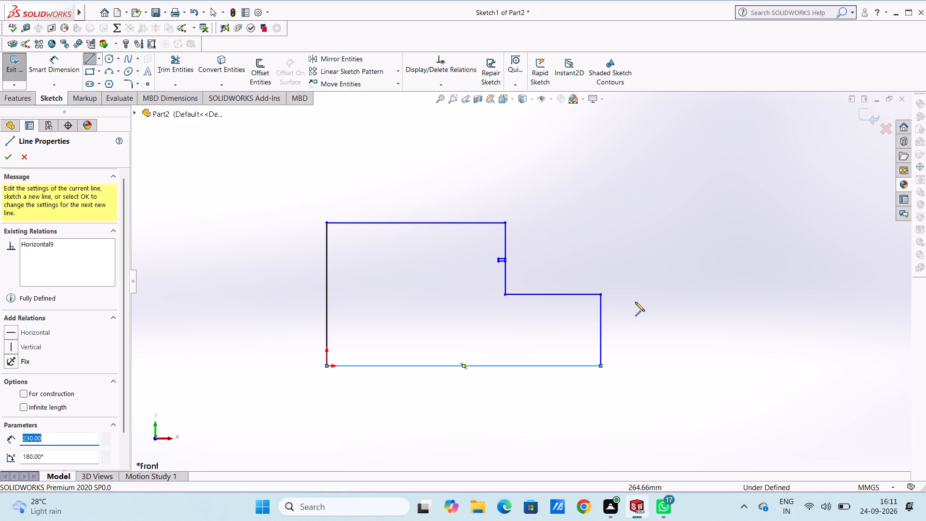
key("Escape")
key("Escape")
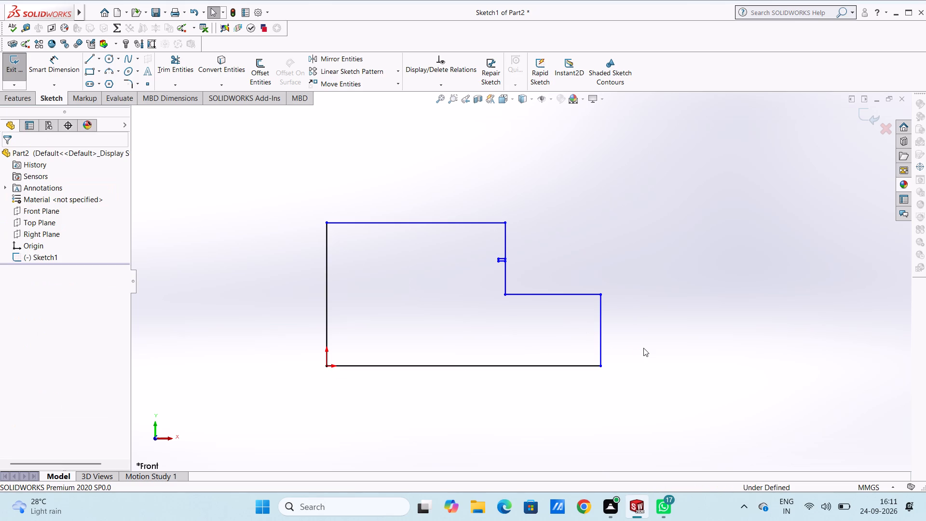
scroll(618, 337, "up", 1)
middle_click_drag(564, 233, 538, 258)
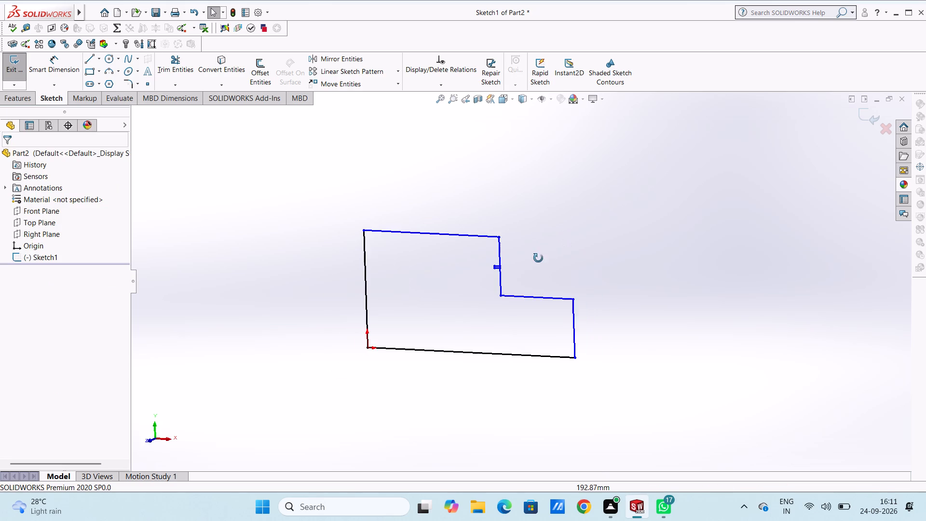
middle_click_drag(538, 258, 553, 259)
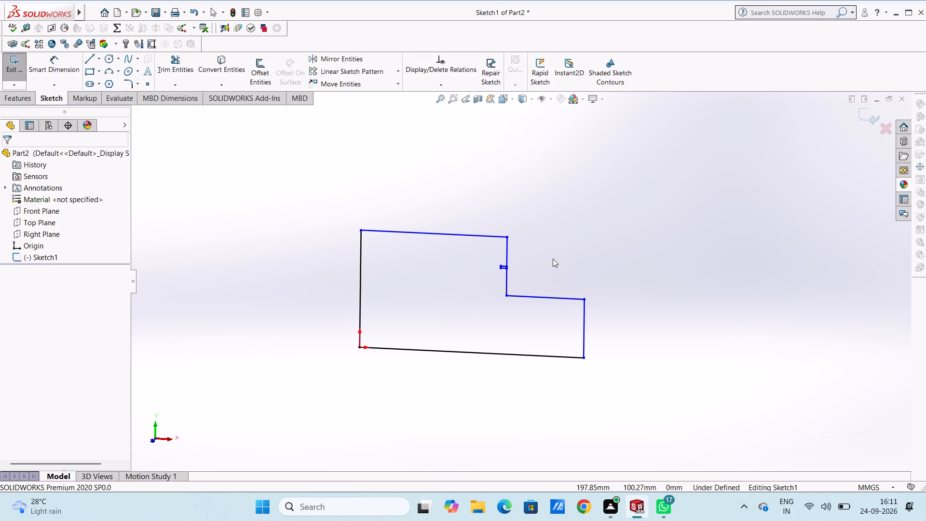
Dimension the profile's full-height edge at the origin as 120 mm and the vertical line above the notch as 30 mm.
left_click(37, 65)
left_click(360, 251)
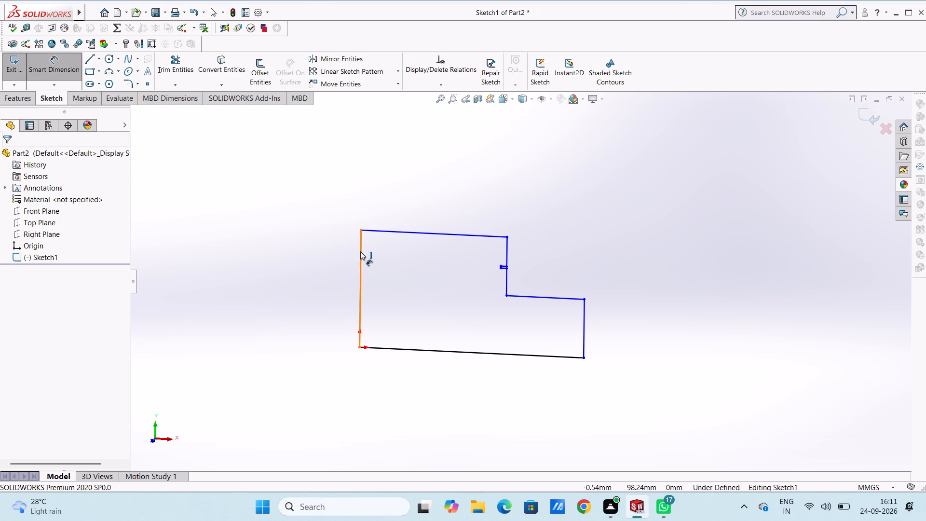
left_click(287, 256)
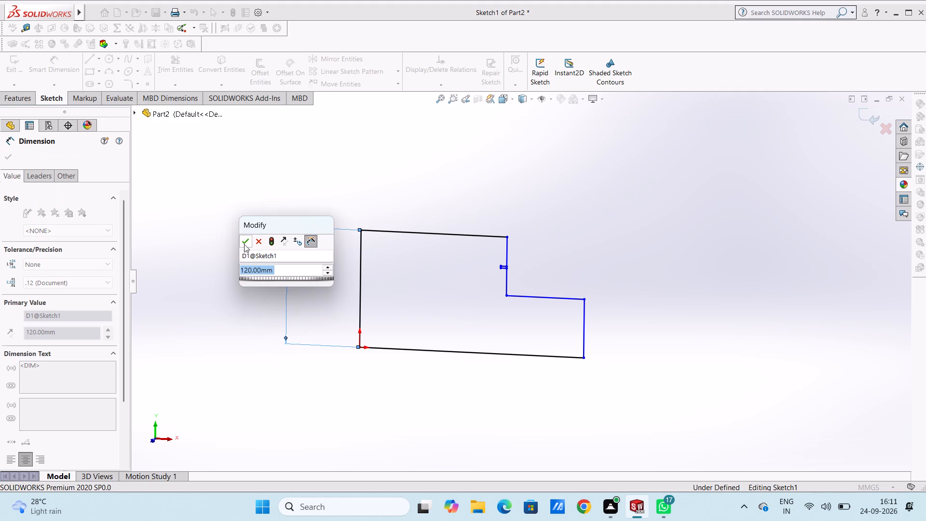
left_click(243, 244)
left_click(226, 233)
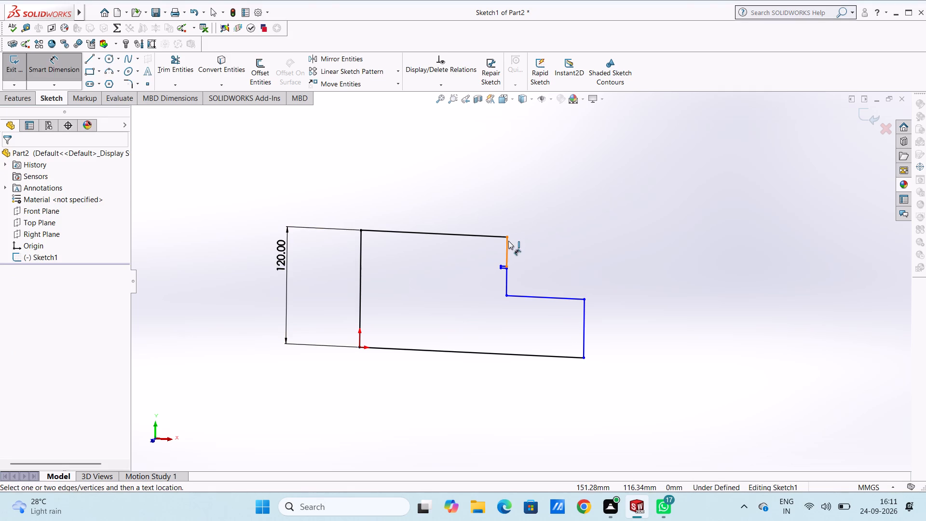
left_click(508, 241)
left_click(678, 241)
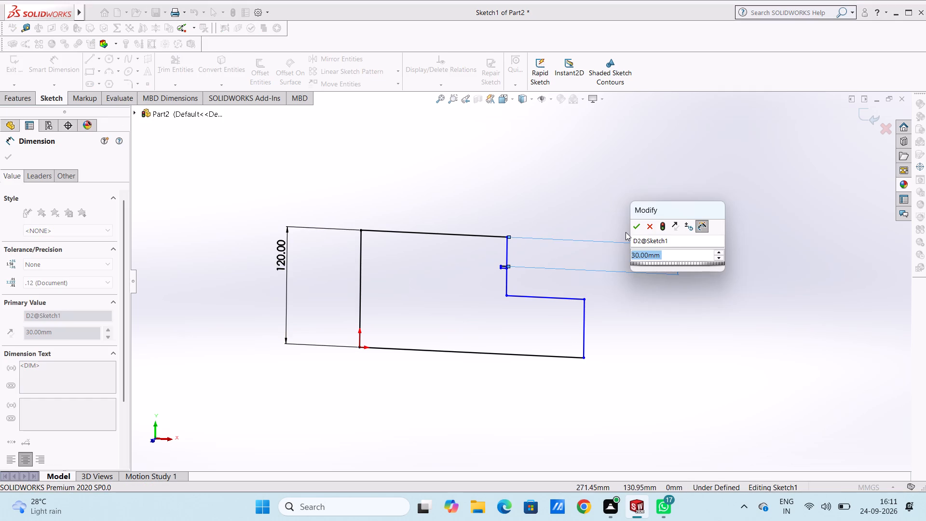
left_click(637, 228)
left_click(604, 217)
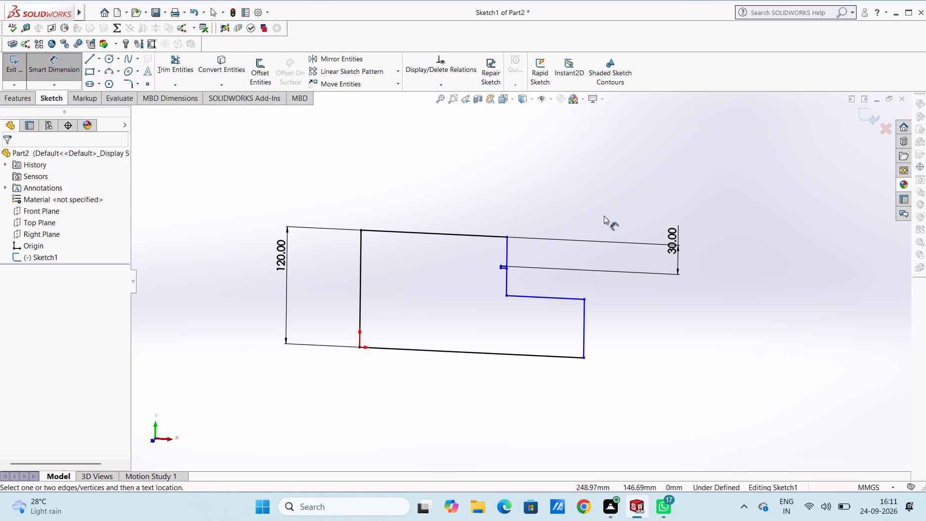
Dimension the notch: 6 mm on its upper horizontal line, 2 mm on its inner vertical line, and 6 mm on its lower horizontal line.
scroll(549, 264, "down", 3)
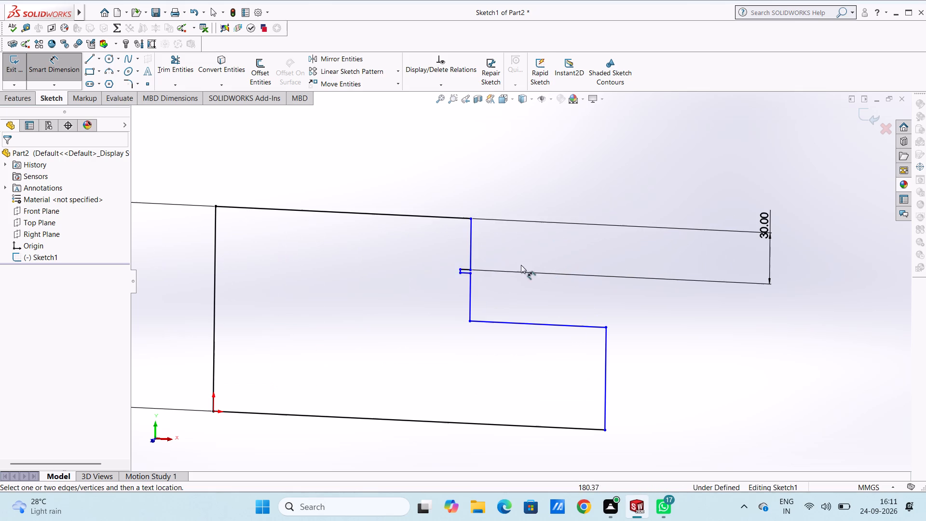
scroll(492, 278, "down", 4)
left_click(440, 260)
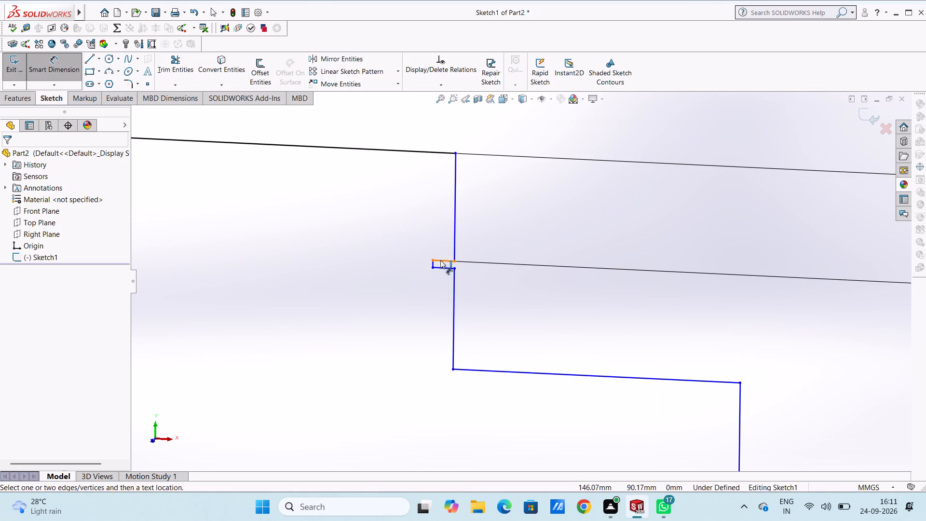
left_click(444, 124)
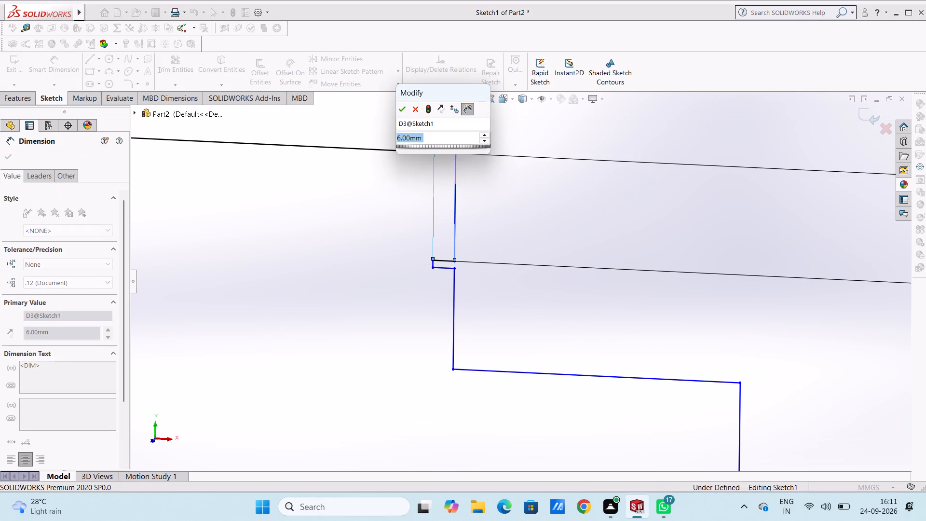
left_click(400, 108)
left_click(385, 229)
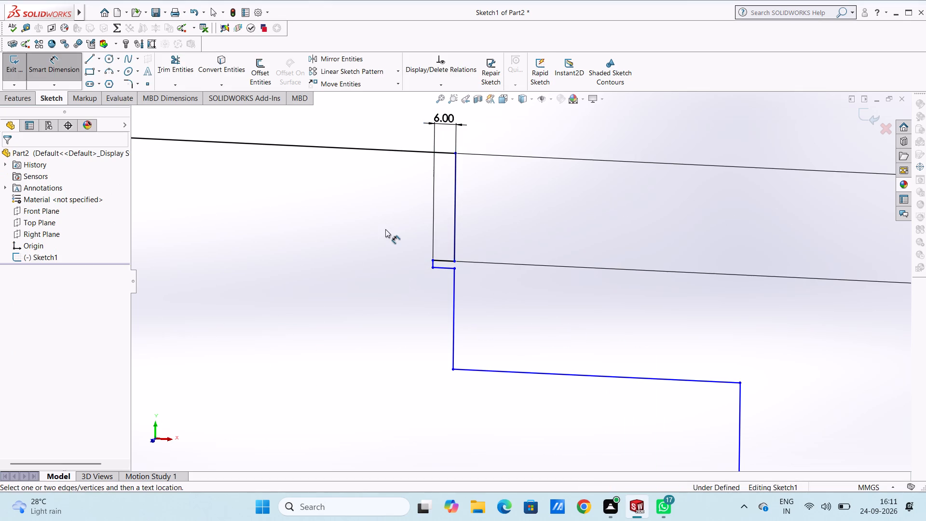
left_click(434, 263)
left_click(283, 256)
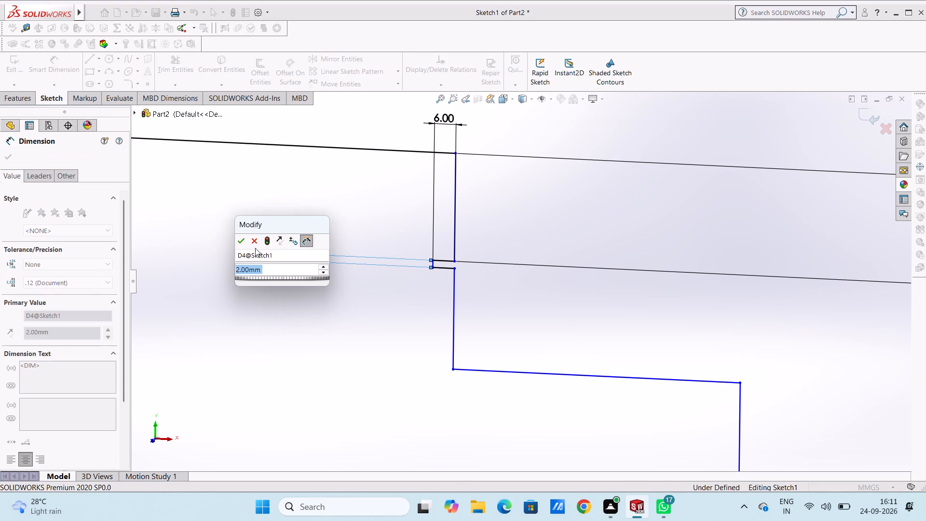
left_click(243, 239)
left_click(253, 219)
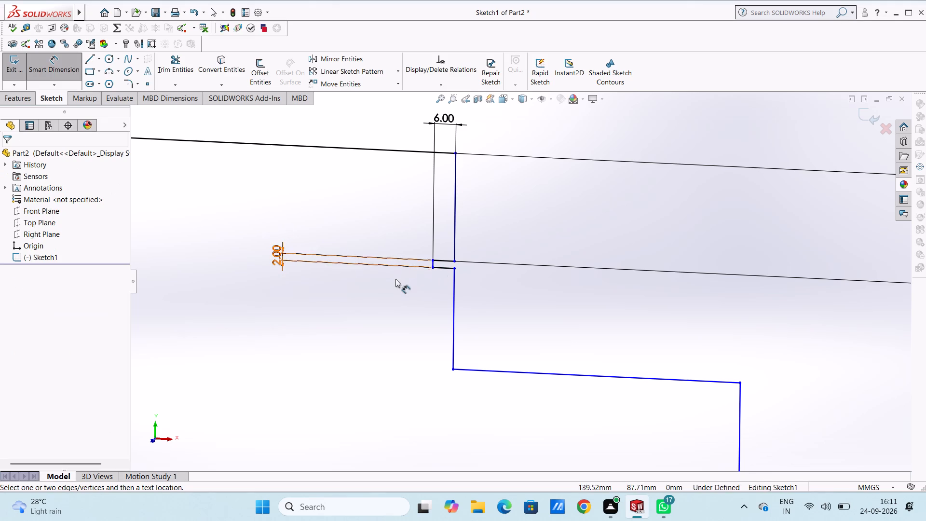
left_click(445, 270)
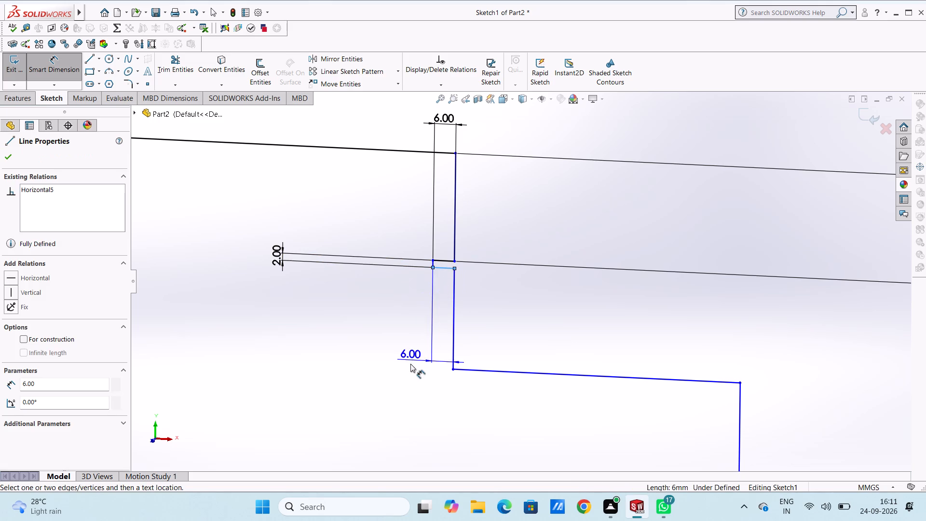
left_click(408, 393)
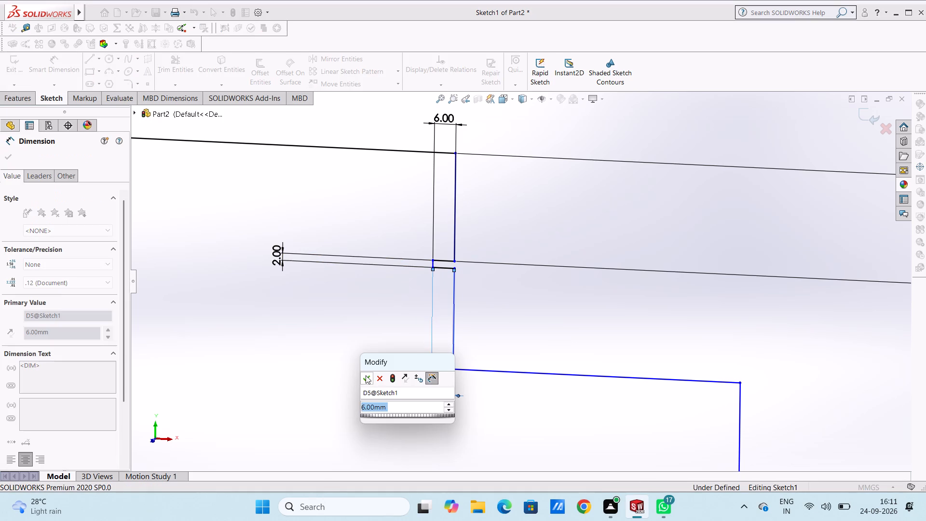
left_click(366, 375)
left_click(374, 348)
Dimension the vertical line between the notch and the step as 28 mm.
left_click(453, 318)
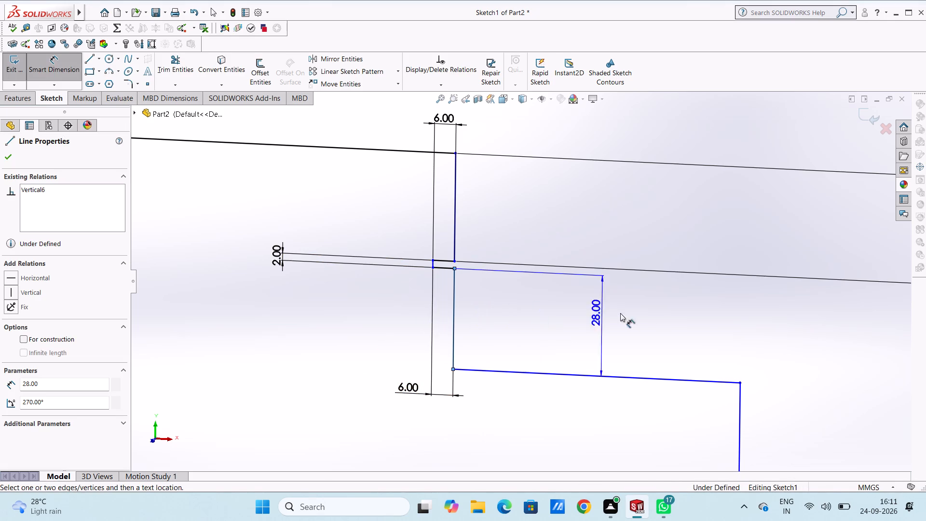
left_click(865, 325)
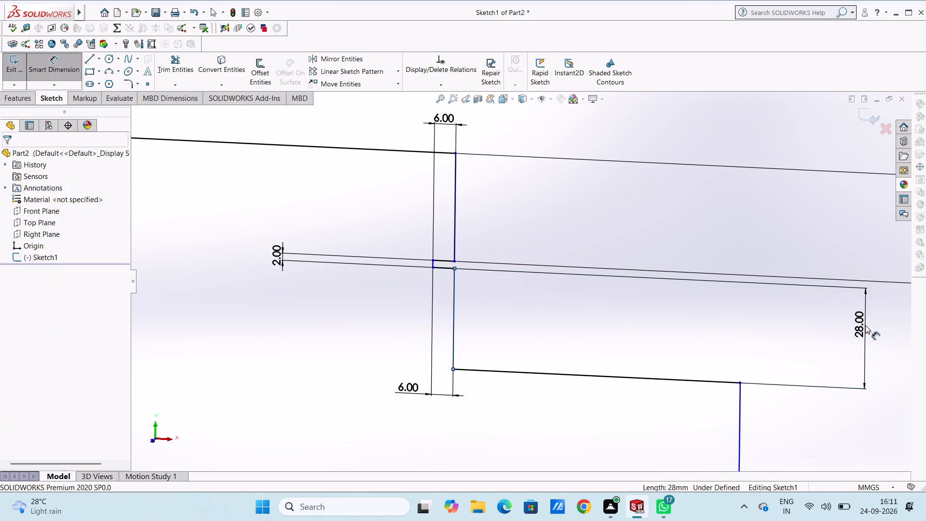
left_click(823, 311)
left_click(756, 324)
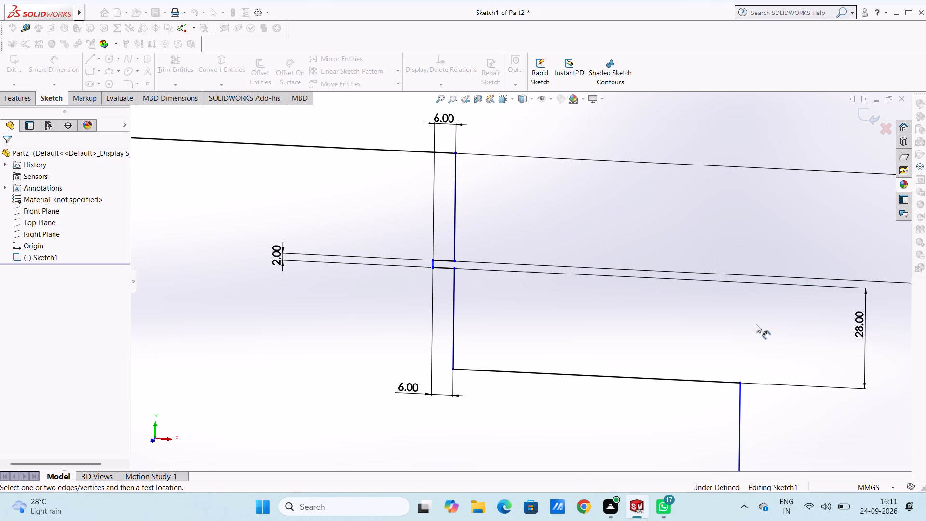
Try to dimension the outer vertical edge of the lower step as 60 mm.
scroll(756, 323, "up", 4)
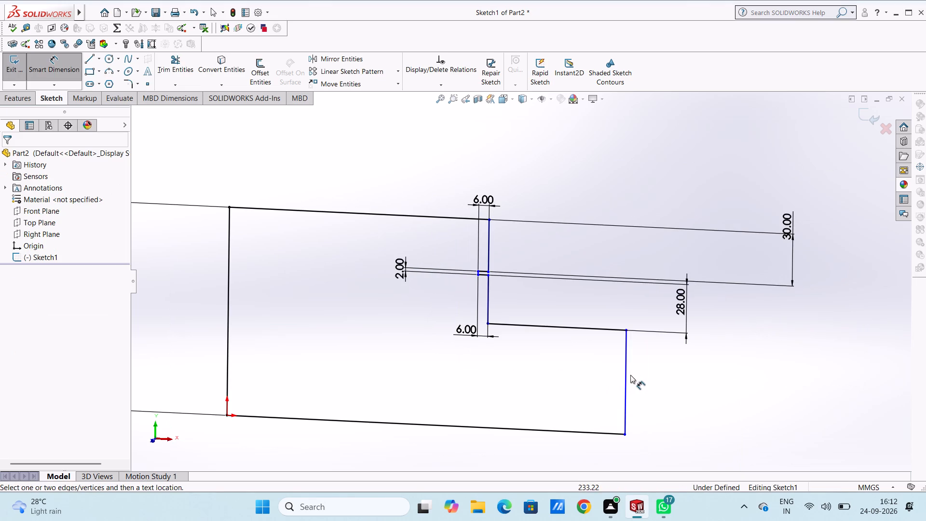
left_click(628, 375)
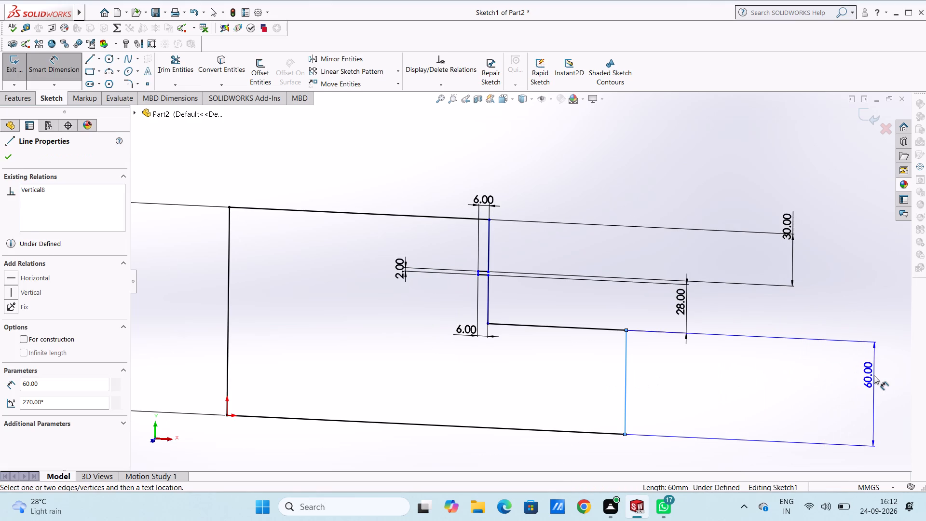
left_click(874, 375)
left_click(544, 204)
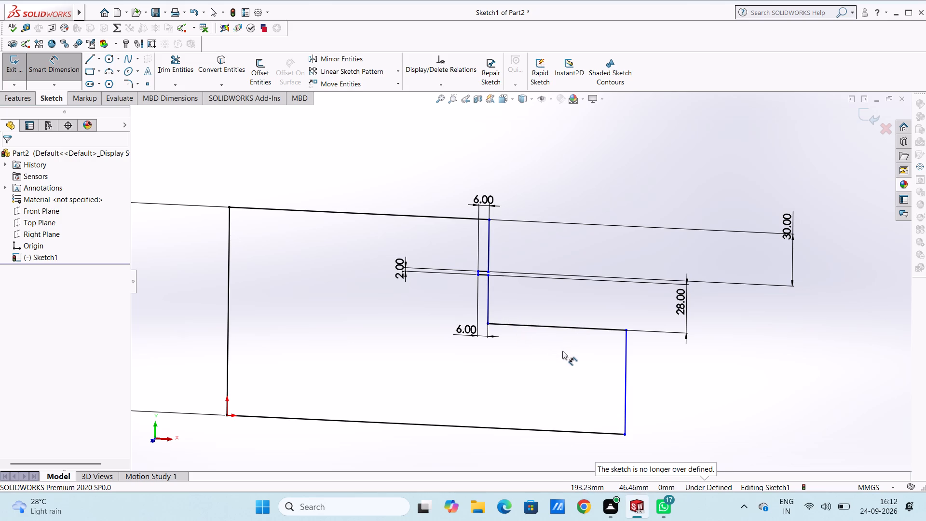
Dimension the profile's bottom edge as 230 mm.
scroll(562, 349, "up", 3)
left_click_drag(541, 366, 541, 370)
left_click(552, 425)
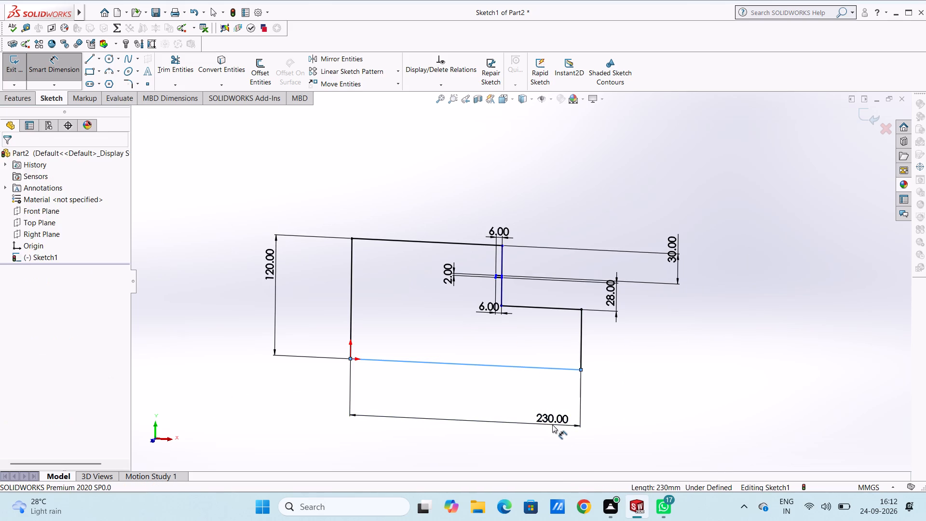
left_click(511, 408)
left_click(477, 400)
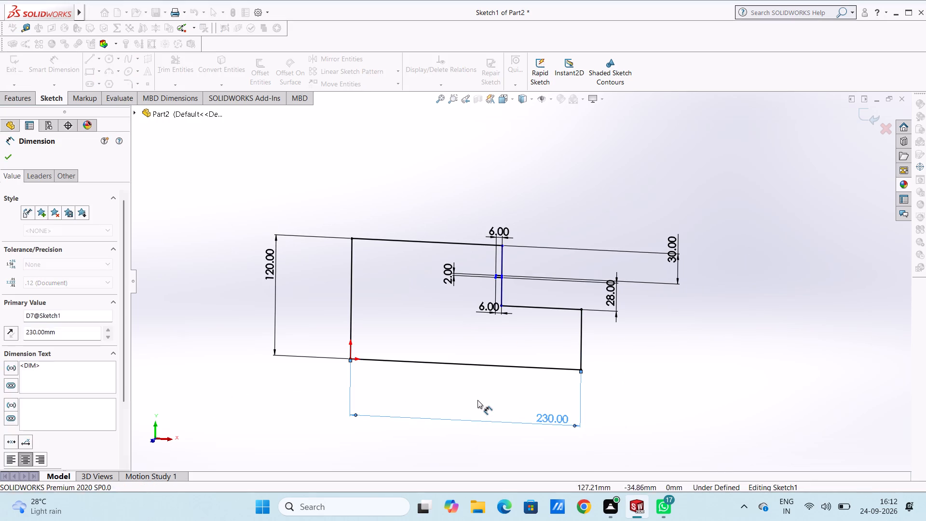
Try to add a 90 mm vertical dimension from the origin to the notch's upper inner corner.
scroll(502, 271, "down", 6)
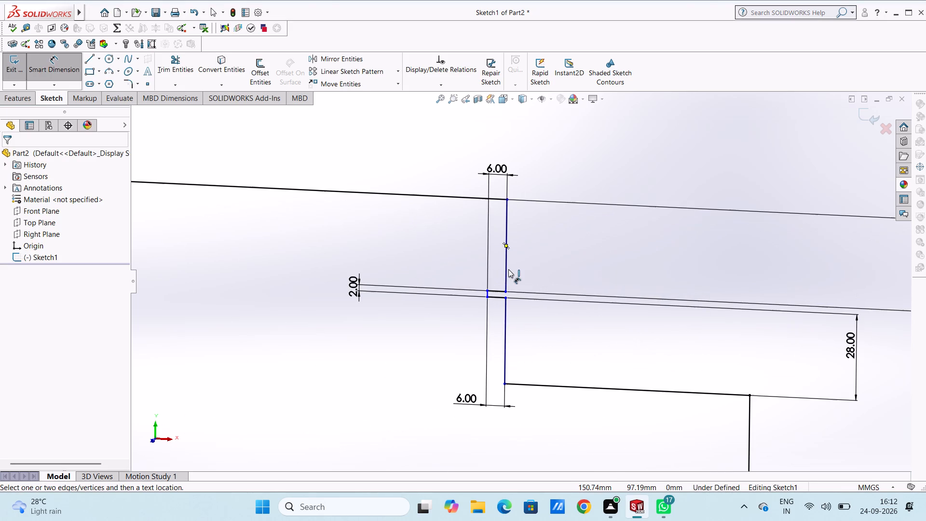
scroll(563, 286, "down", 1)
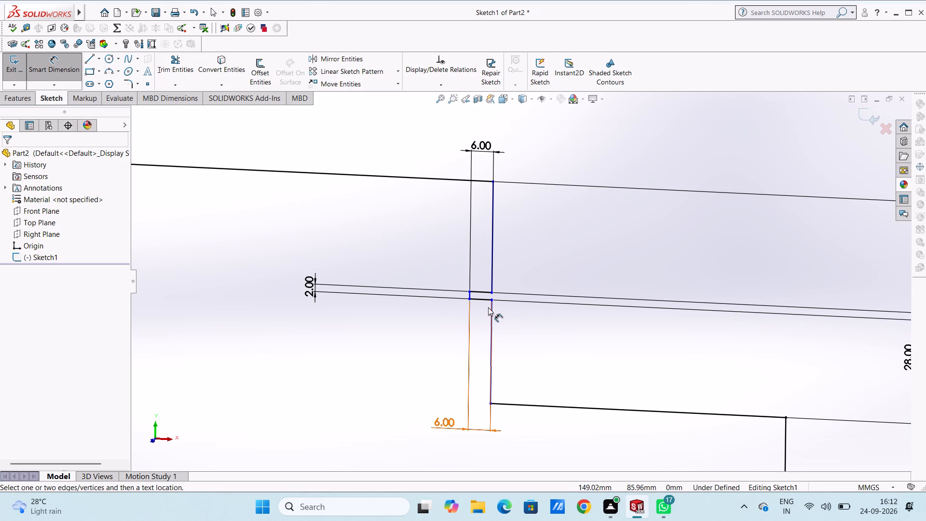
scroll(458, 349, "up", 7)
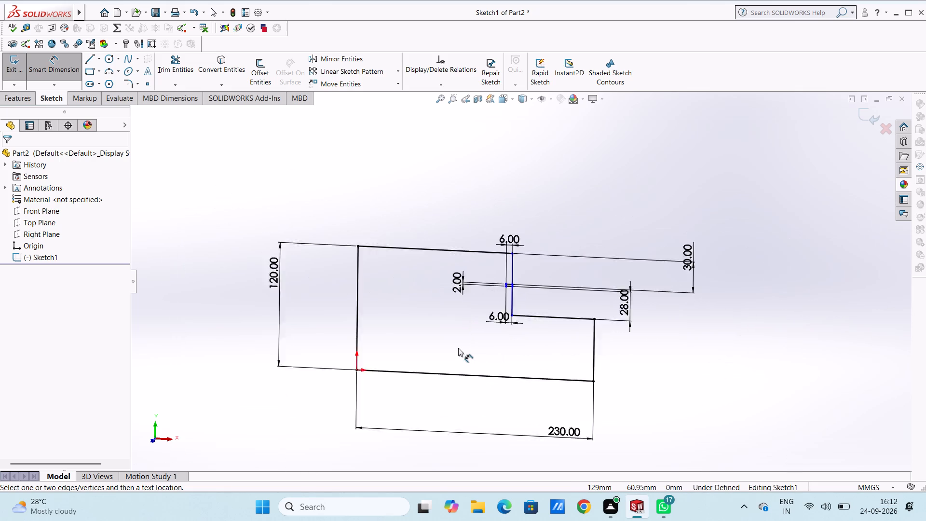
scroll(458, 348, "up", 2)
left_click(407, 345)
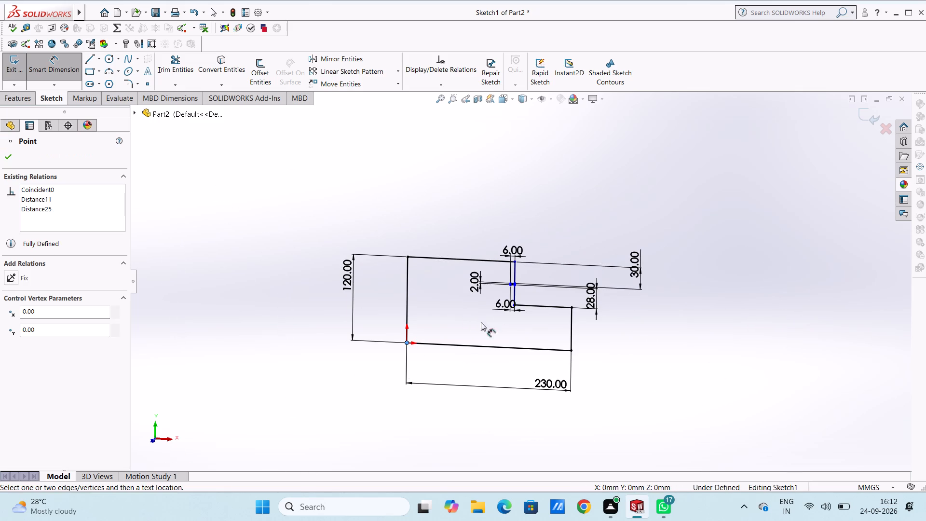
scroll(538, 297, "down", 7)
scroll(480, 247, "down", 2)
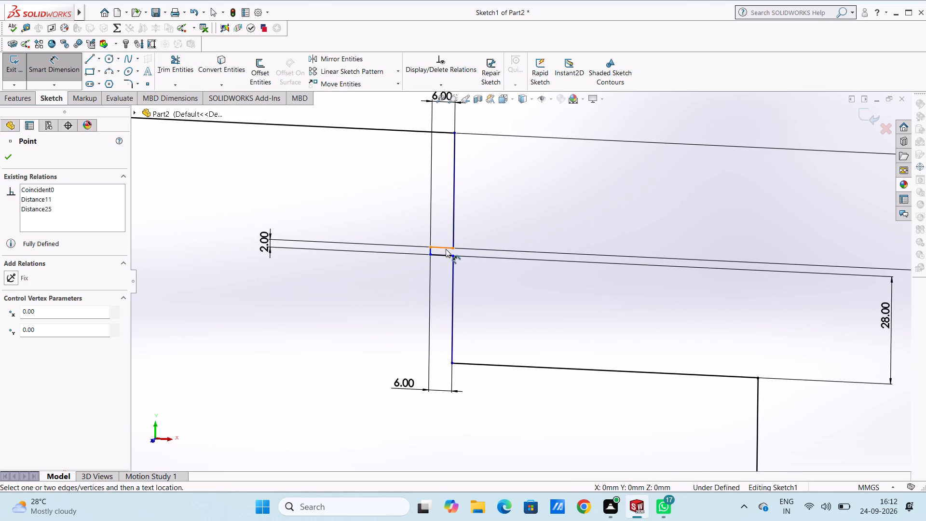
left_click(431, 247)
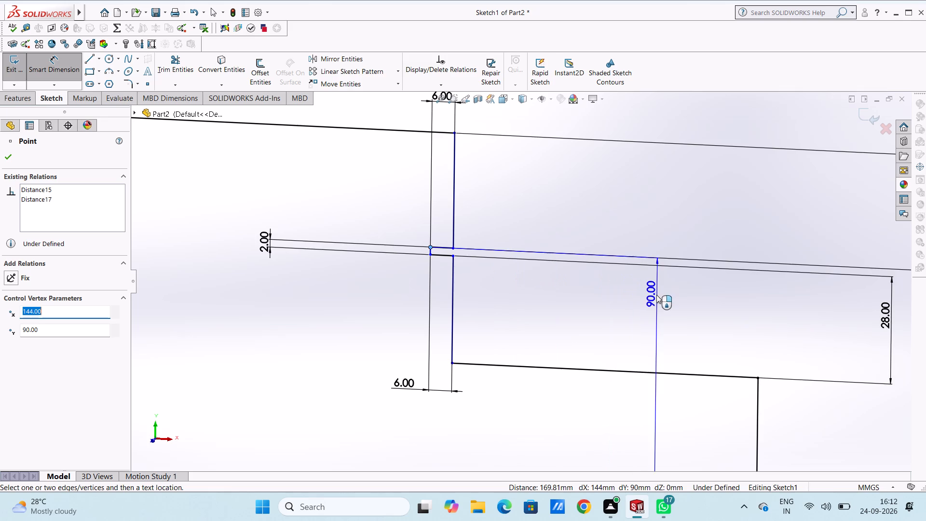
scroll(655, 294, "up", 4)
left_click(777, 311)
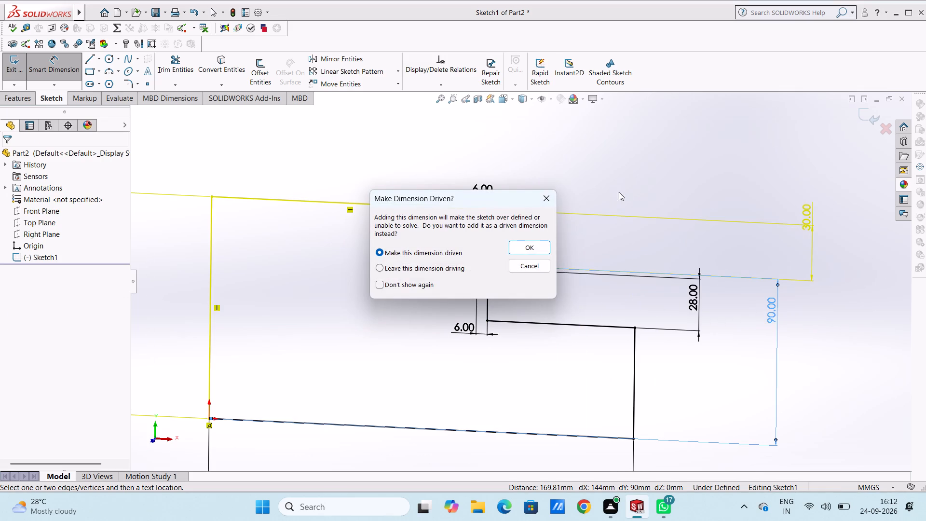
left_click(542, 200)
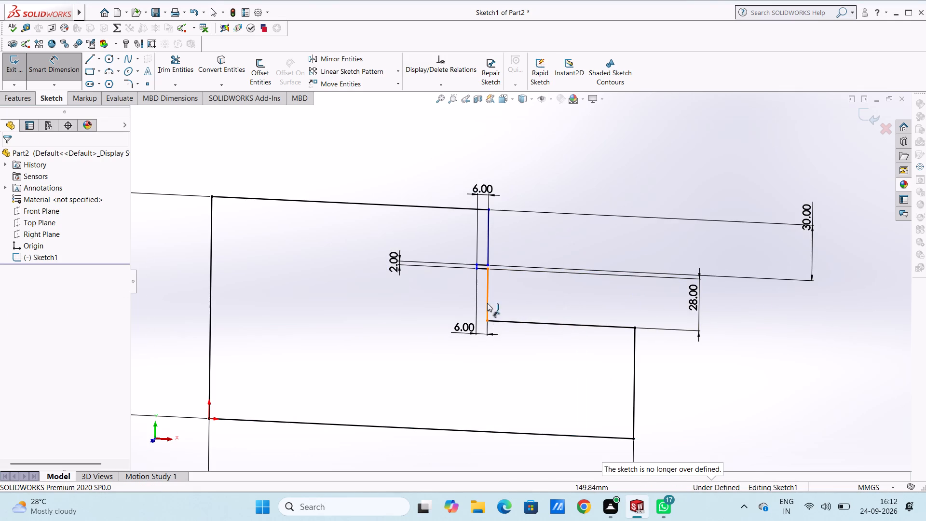
Dimension the horizontal distance from the origin to the outer end of the top edge as 150 mm, and finish dimensioning.
left_click(207, 418)
left_click(490, 242)
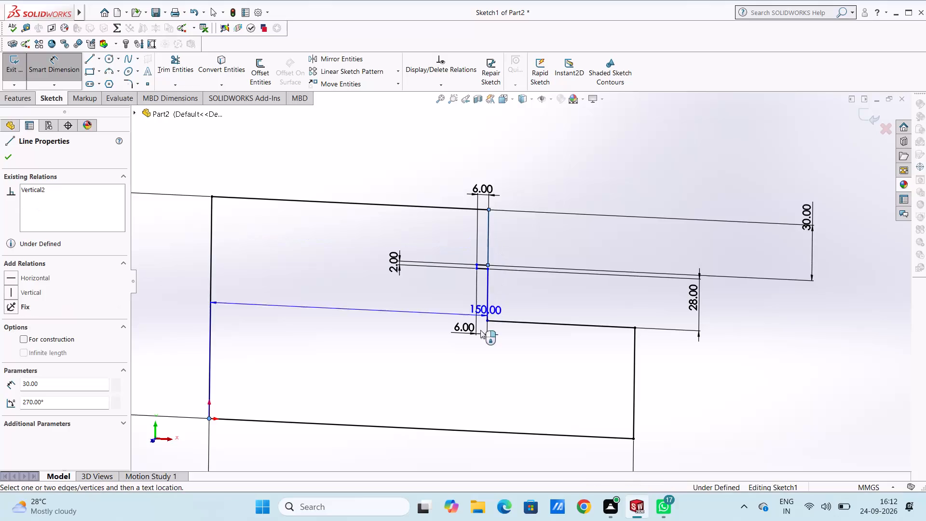
scroll(477, 367, "up", 3)
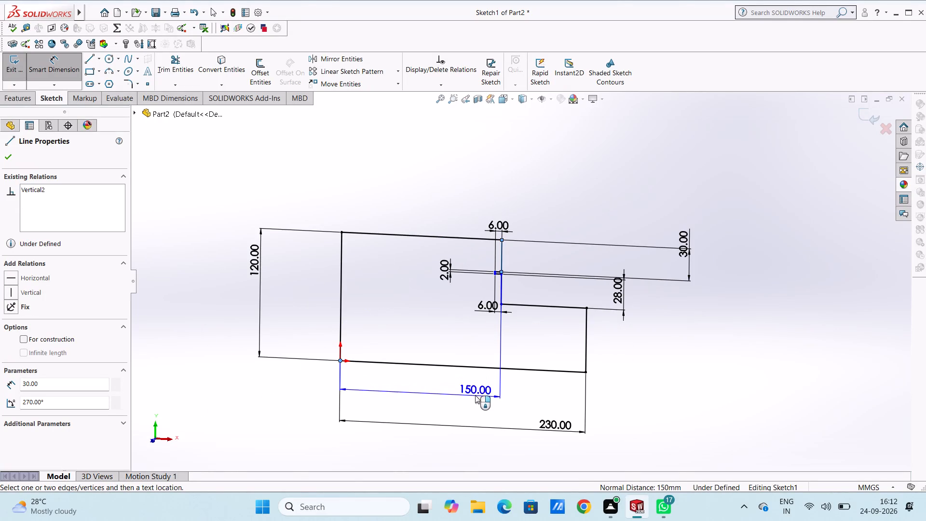
key("Escape")
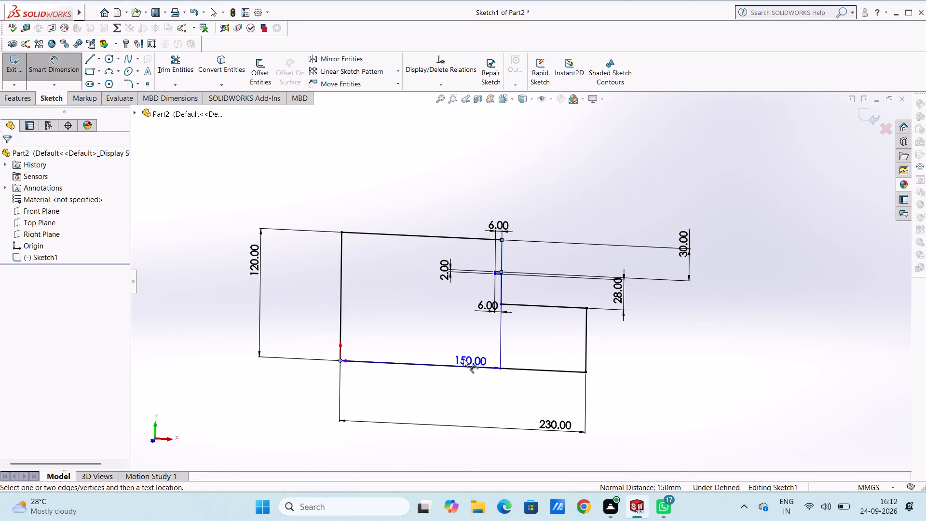
left_click(503, 240)
left_click(494, 143)
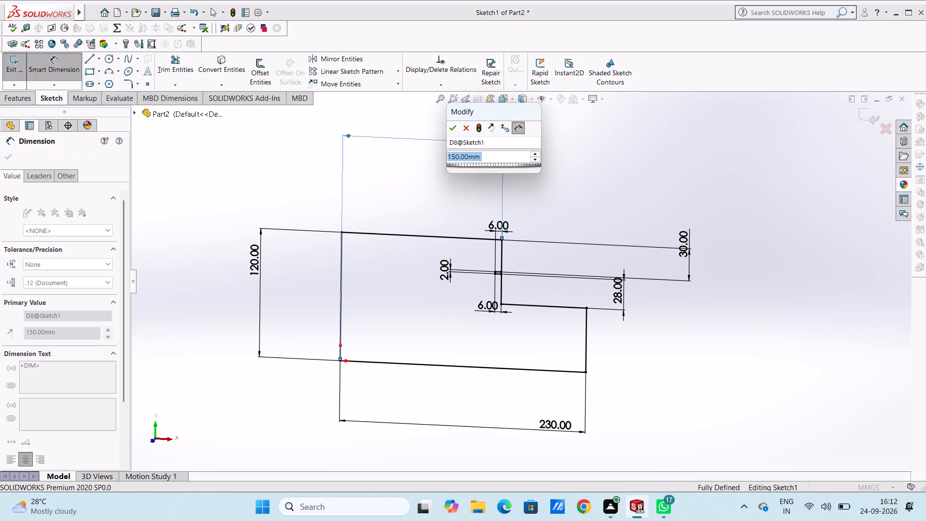
left_click(454, 125)
left_click(445, 190)
key("Escape")
key("Escape")
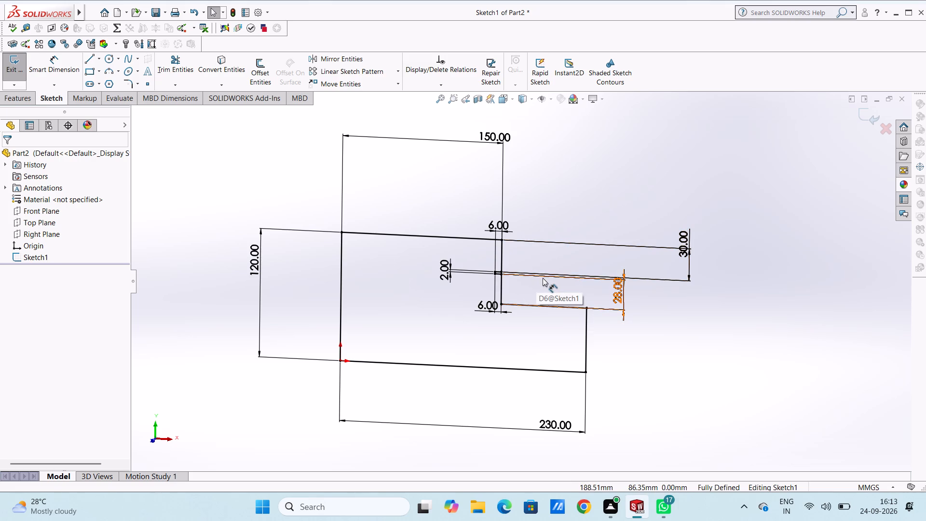
Extrude the closed stepped profile as a blind boss with a depth of 2 mm.
left_click(21, 100)
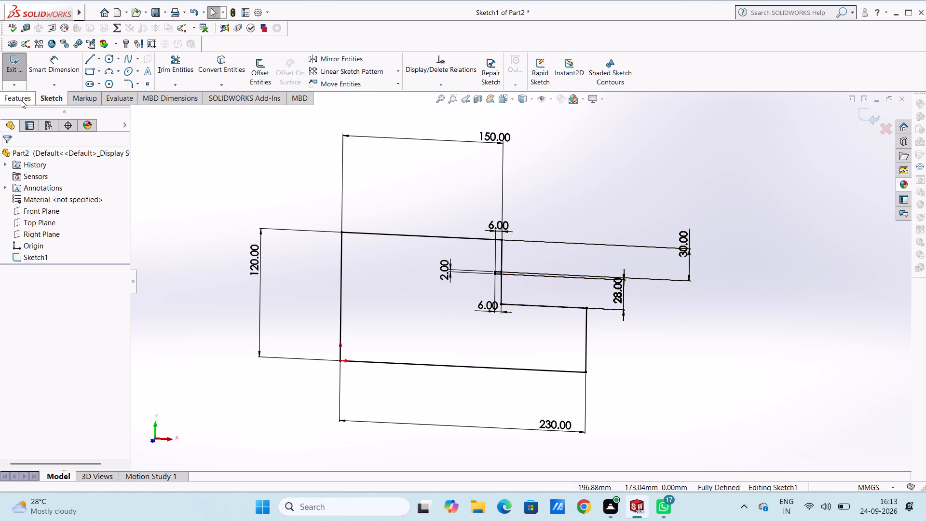
left_click(14, 71)
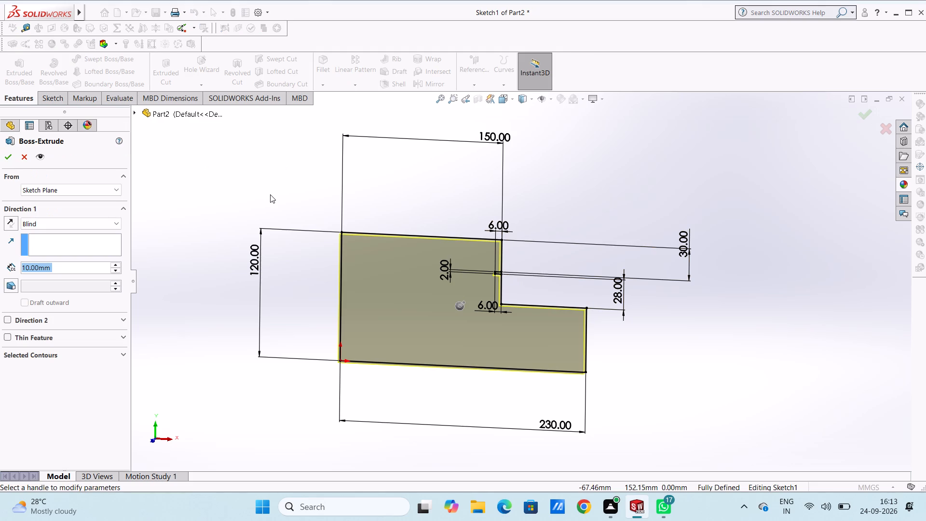
scroll(270, 194, "up", 2)
middle_click_drag(300, 206, 263, 292)
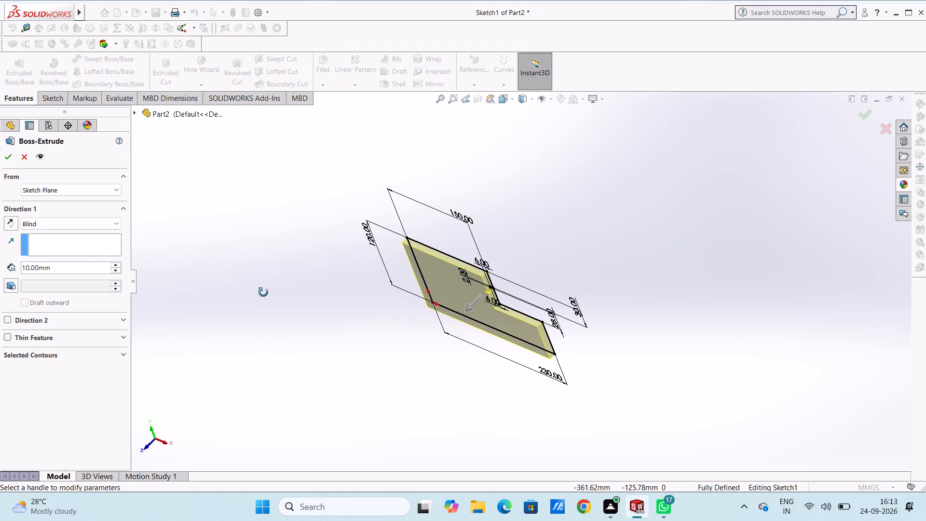
middle_click_drag(263, 292, 263, 294)
double_click(83, 265)
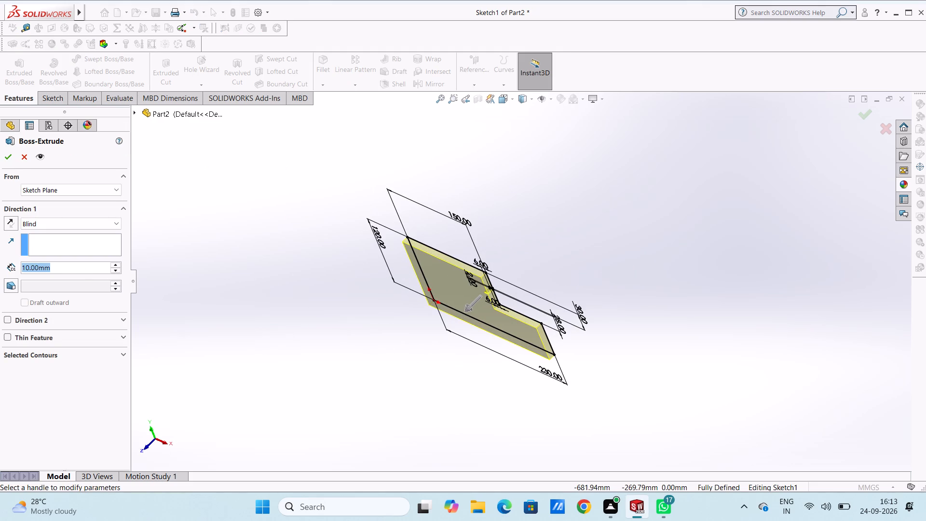
key("2")
key("Return")
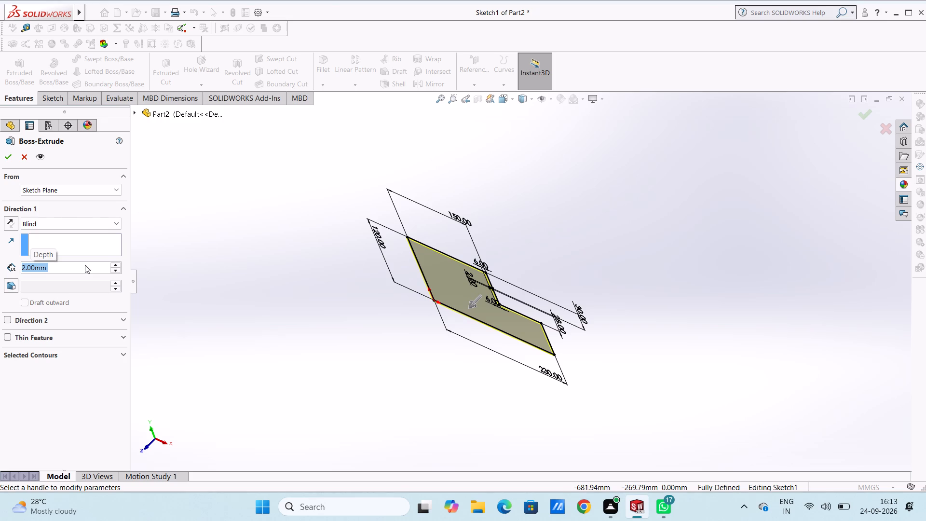
scroll(423, 237, "down", 5)
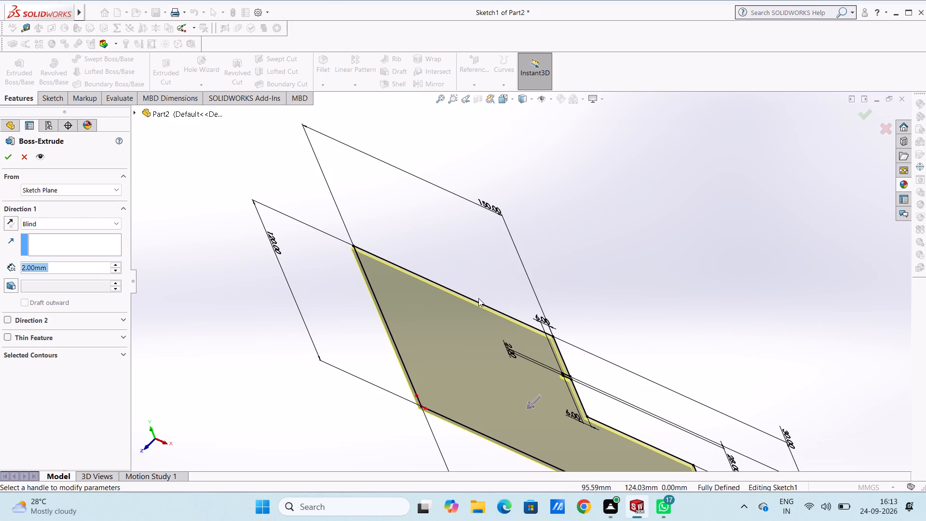
left_click(4, 159)
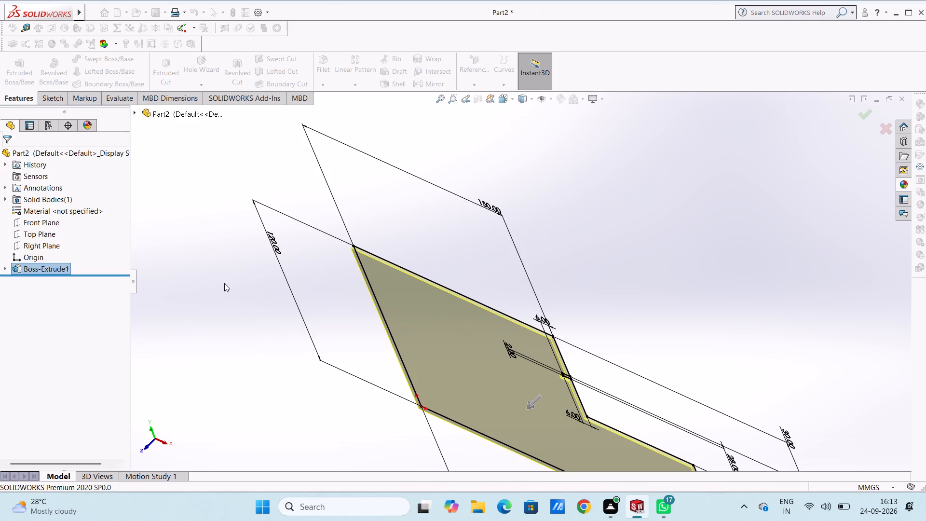
left_click(252, 321)
Open a new sketch on the narrow top face of the plate's taller section, viewed from the top.
scroll(289, 321, "up", 3)
middle_click_drag(306, 320, 352, 257)
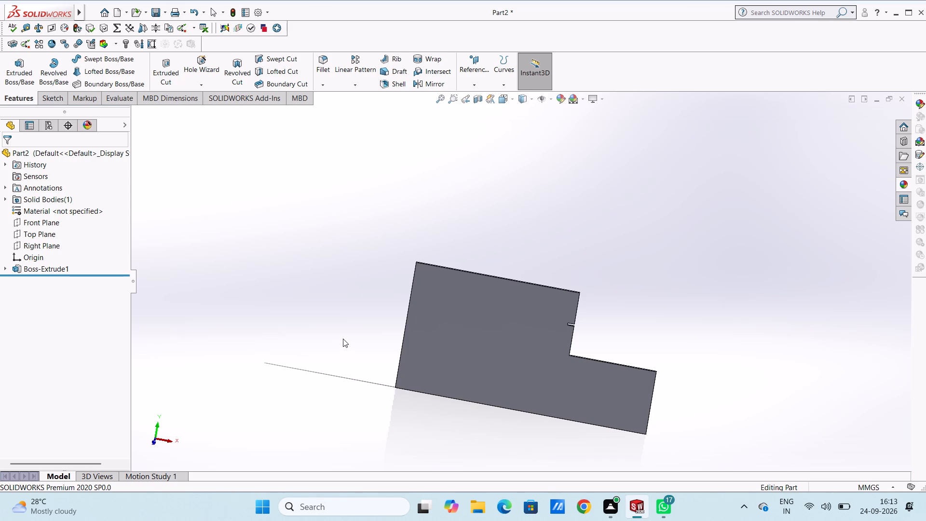
scroll(343, 339, "up", 1)
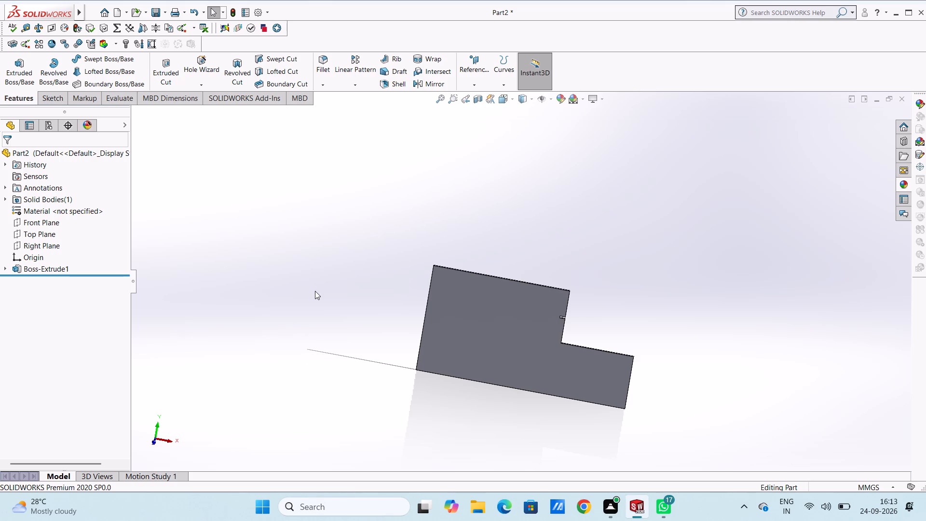
key("ctrl+5")
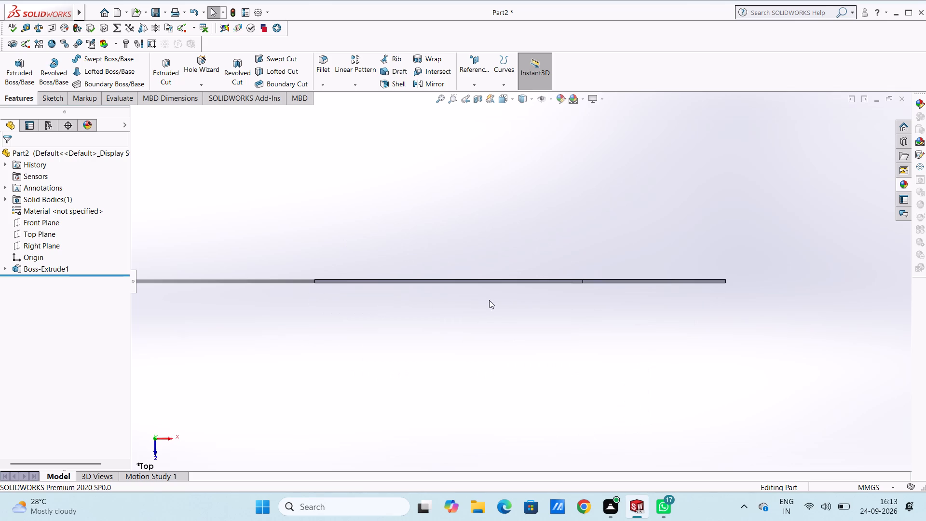
left_click(546, 281)
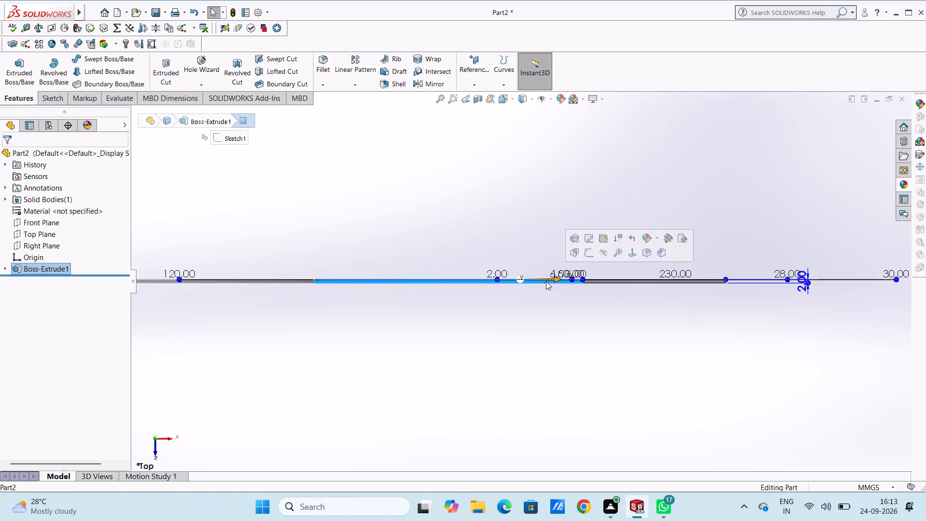
left_click(585, 255)
left_click(529, 241)
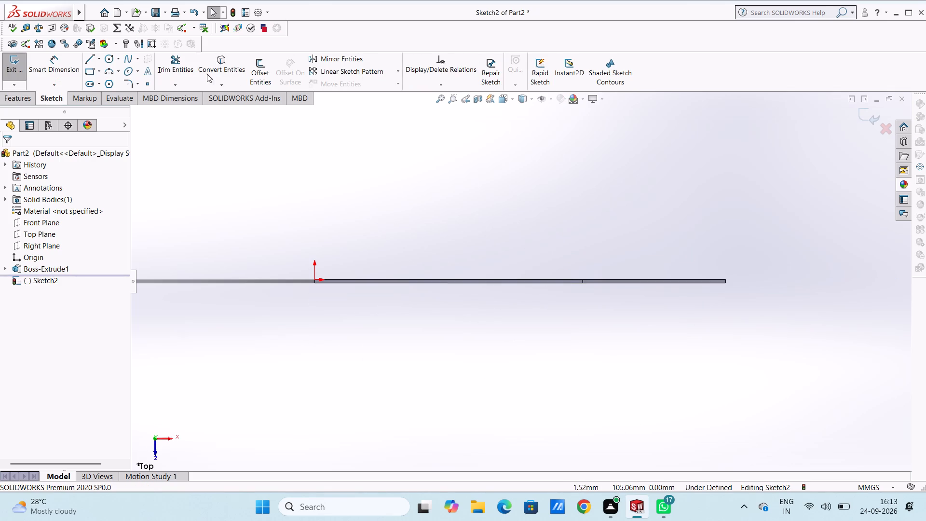
Draw a 48 mm line perpendicular to the plate, starting from the top face's rear corner above the step, and end the line.
left_click(88, 58)
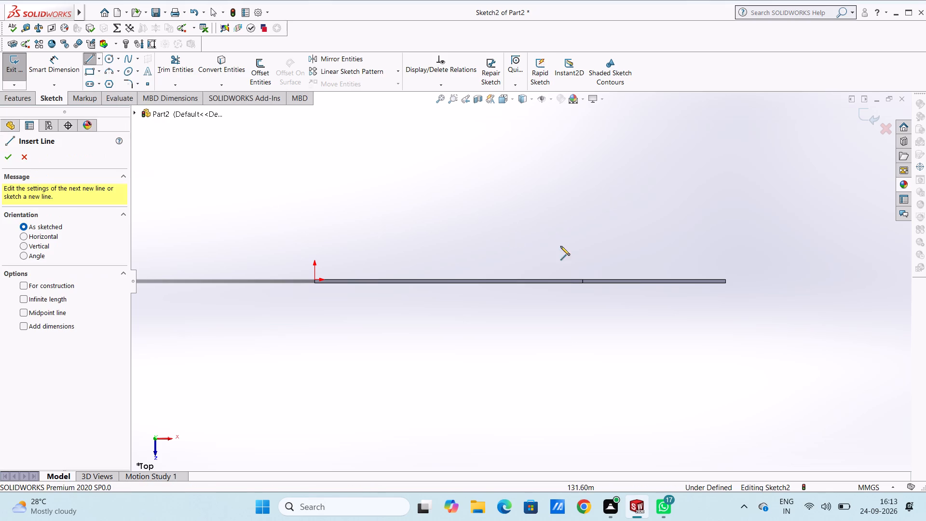
left_click(584, 280)
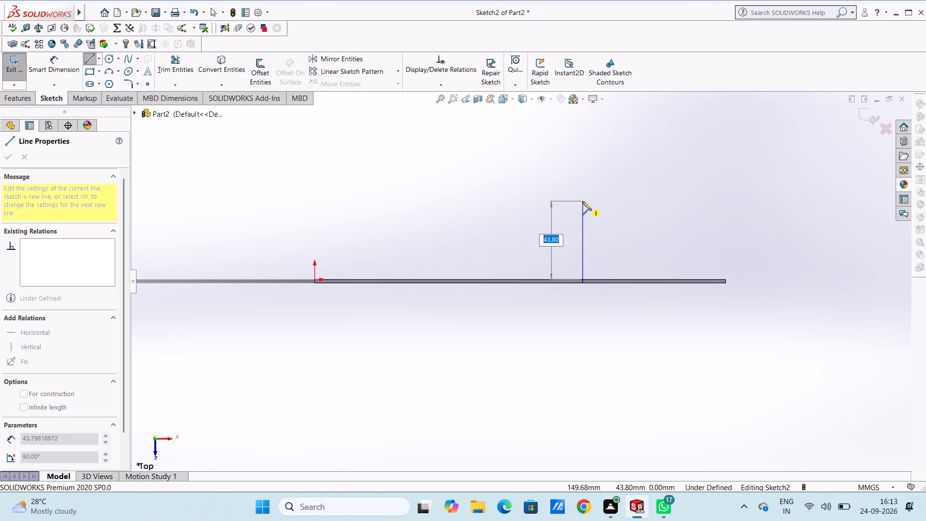
type("48")
key("Return")
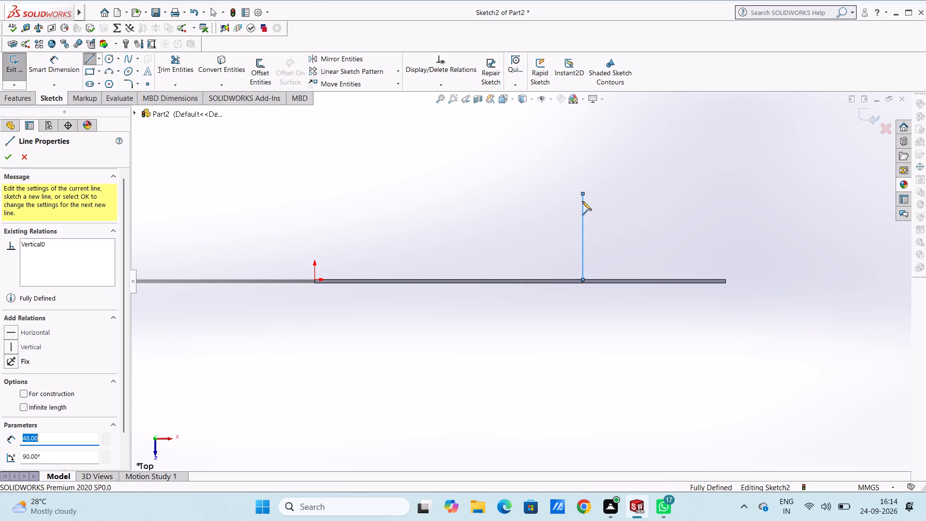
key("ctrl+7")
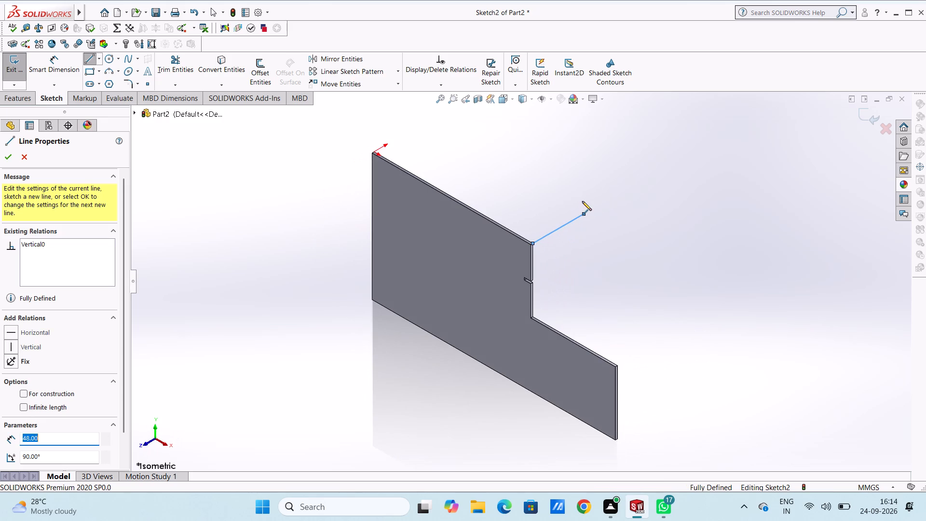
key("ctrl+5")
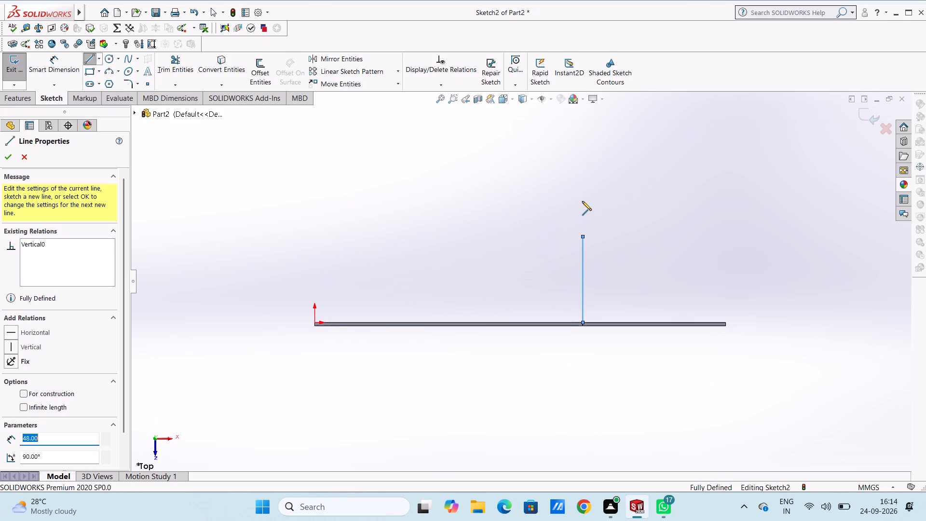
key("Escape")
key("Escape")
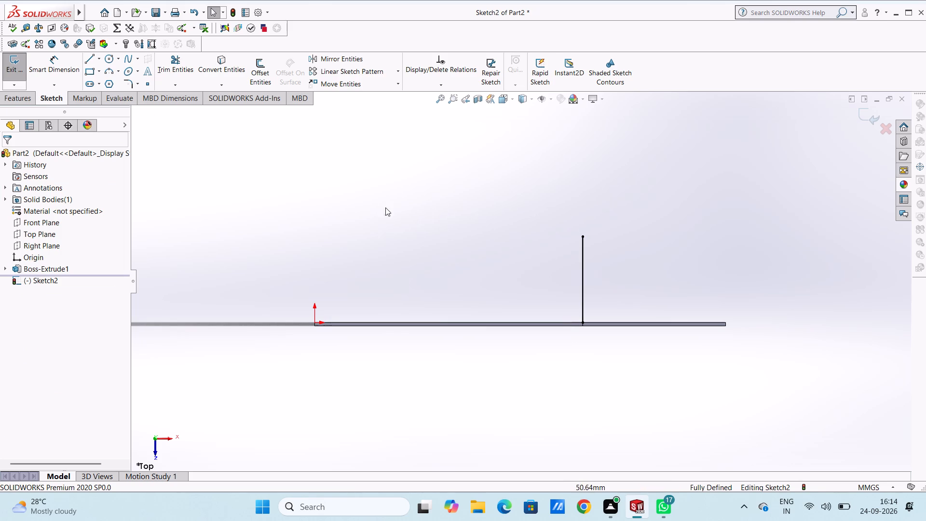
Close the line into a thin rectangle with a 2 mm end towards the origin, a parallel side back to the plate, and a closing base line.
left_click(87, 59)
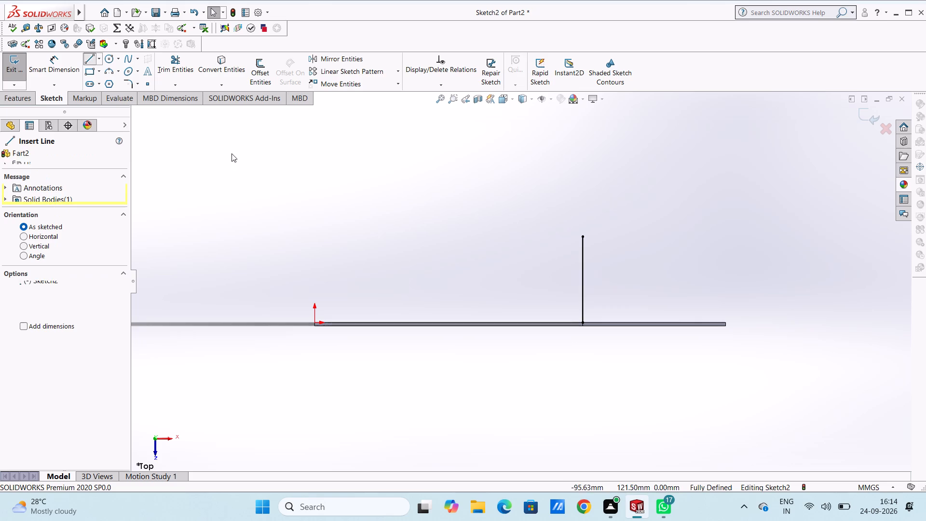
left_click(583, 236)
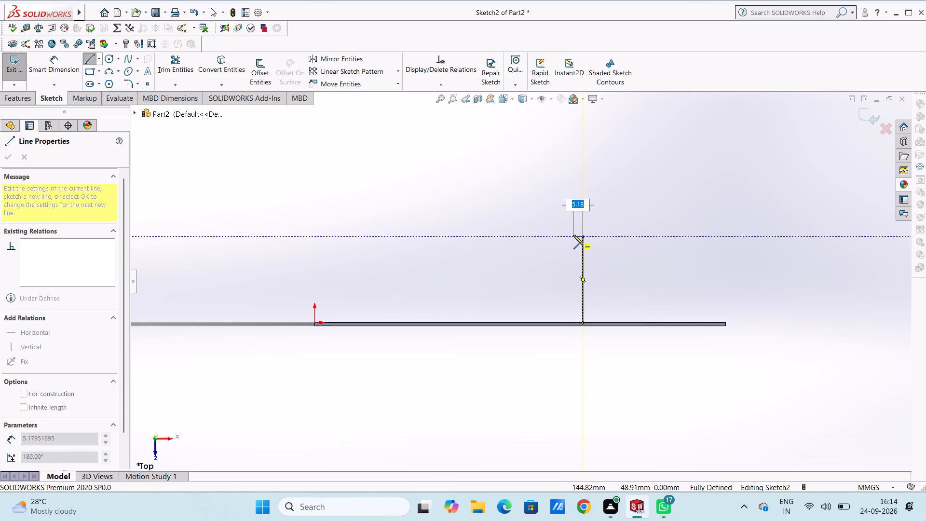
key("2")
key("Return")
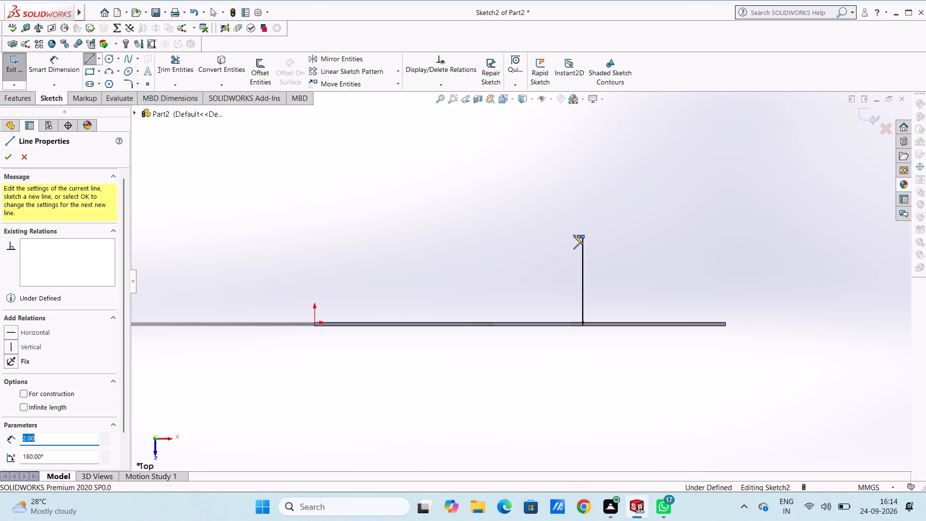
left_click(578, 322)
left_click(582, 322)
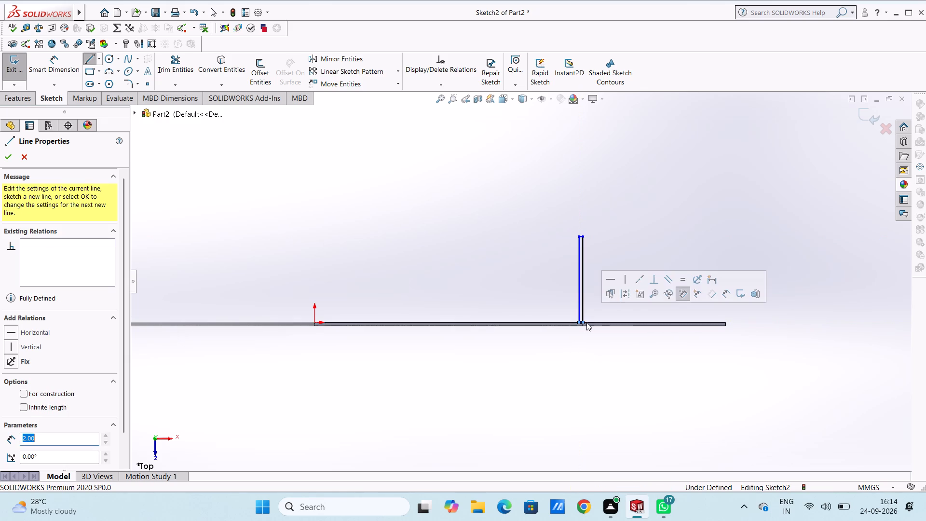
key("Escape")
key("Escape")
key("Escape")
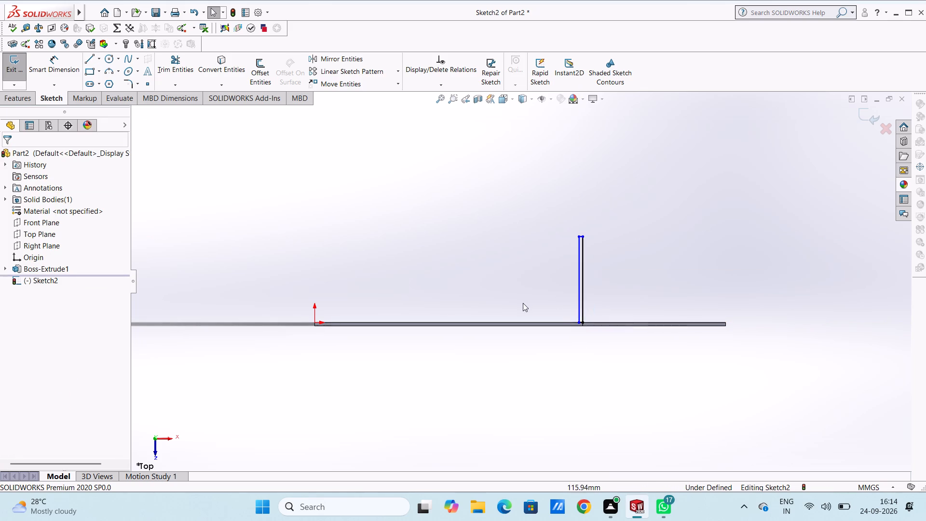
Dimension the thin rectangle's long side nearer the origin as 48 mm.
middle_click_drag(523, 303, 520, 261)
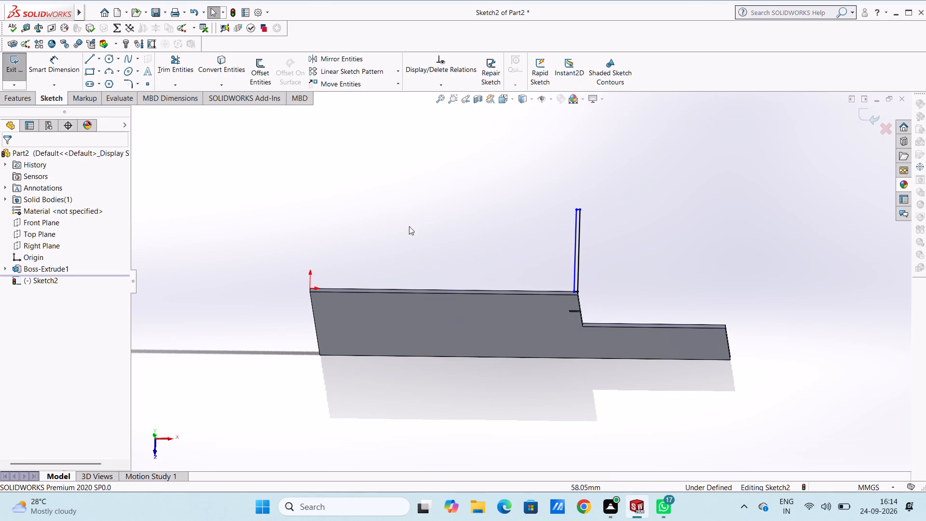
left_click(64, 73)
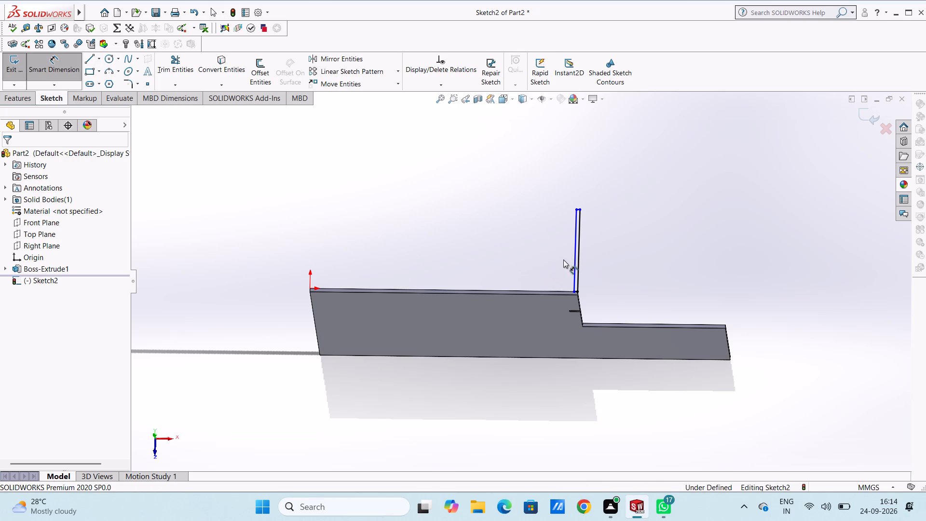
left_click(573, 262)
left_click(456, 230)
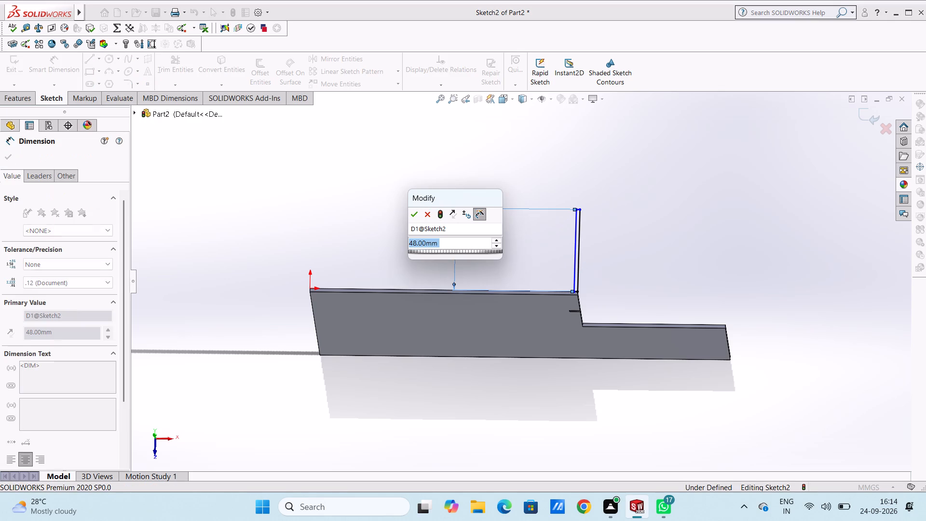
left_click(419, 218)
left_click(397, 214)
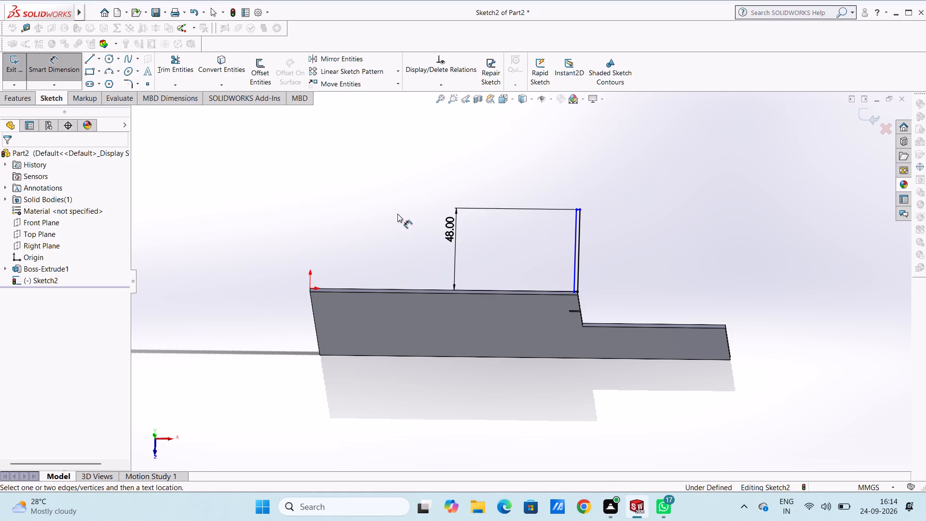
Dimension the thin rectangle's short far end as 2 mm.
scroll(572, 210, "down", 4)
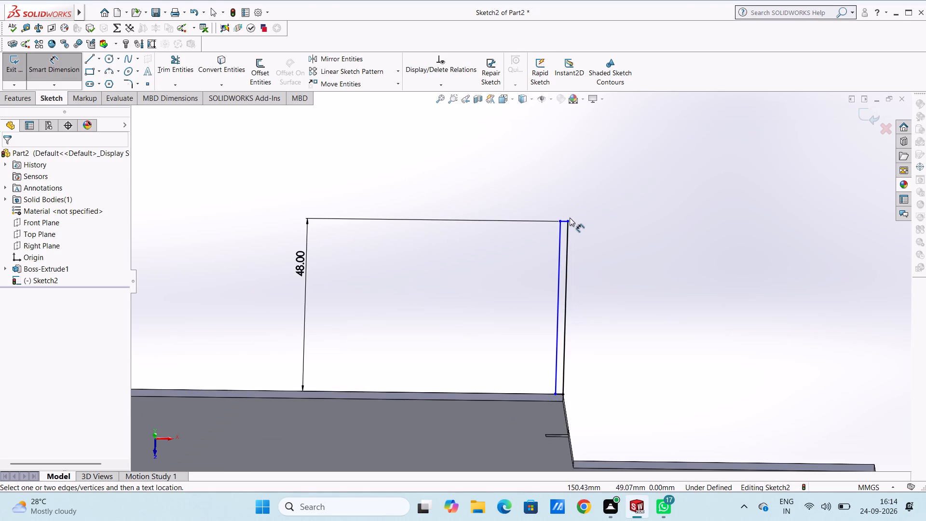
left_click(564, 221)
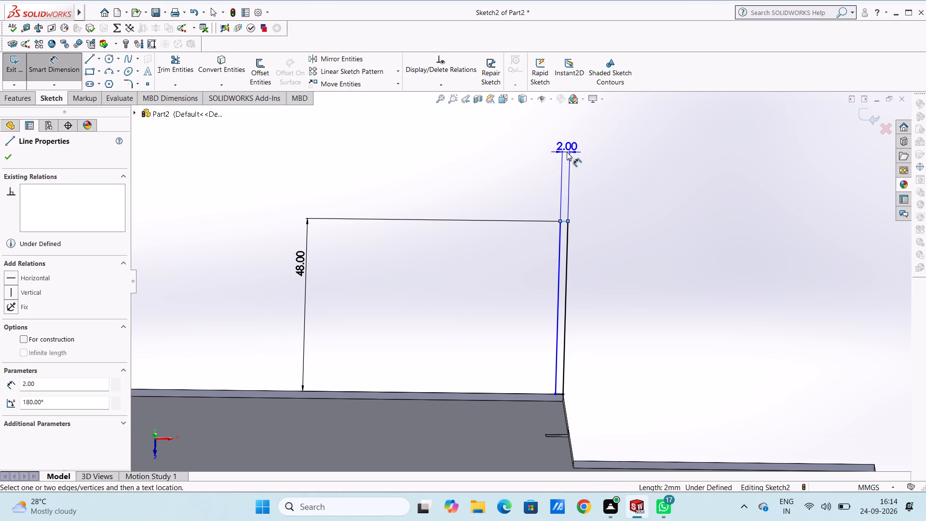
left_click(567, 151)
left_click(526, 133)
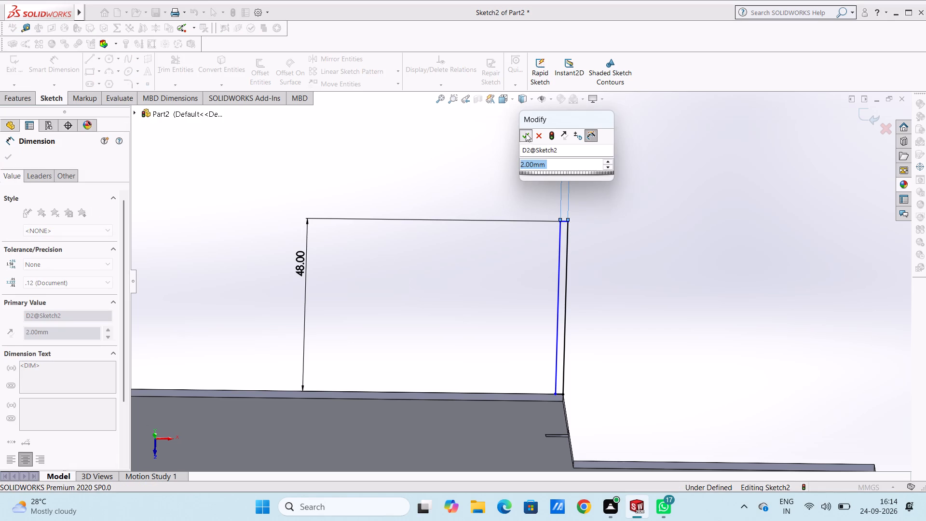
left_click(500, 157)
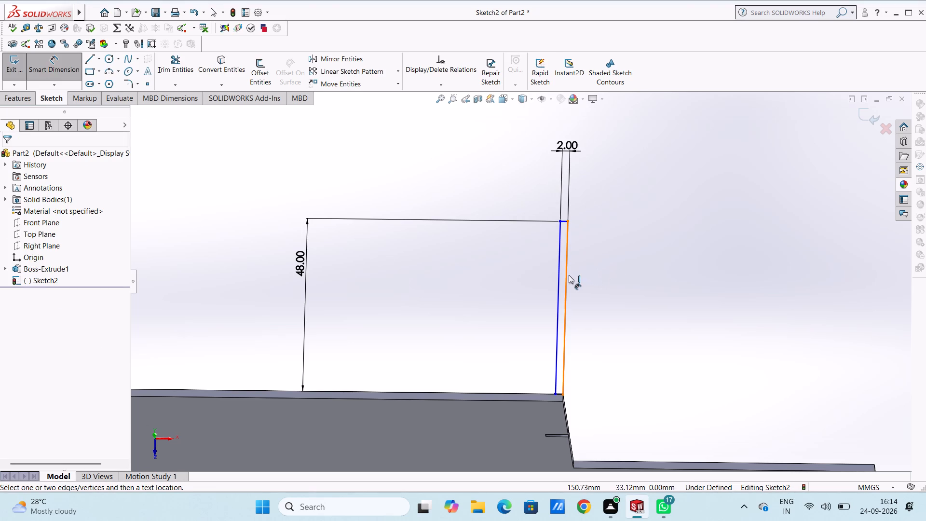
Dimension the thin rectangle's outer long side as 48 mm and finish dimensioning.
left_click(568, 275)
left_click(780, 284)
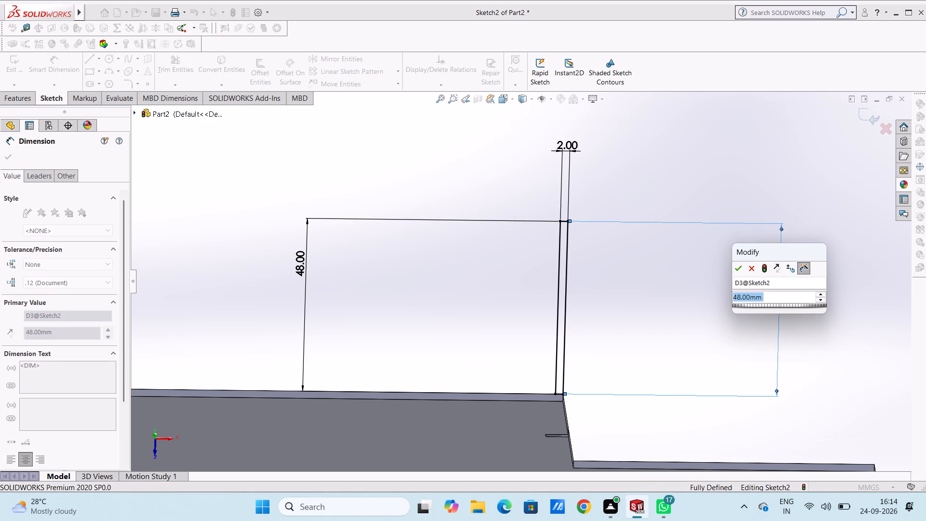
left_click(738, 271)
left_click(713, 271)
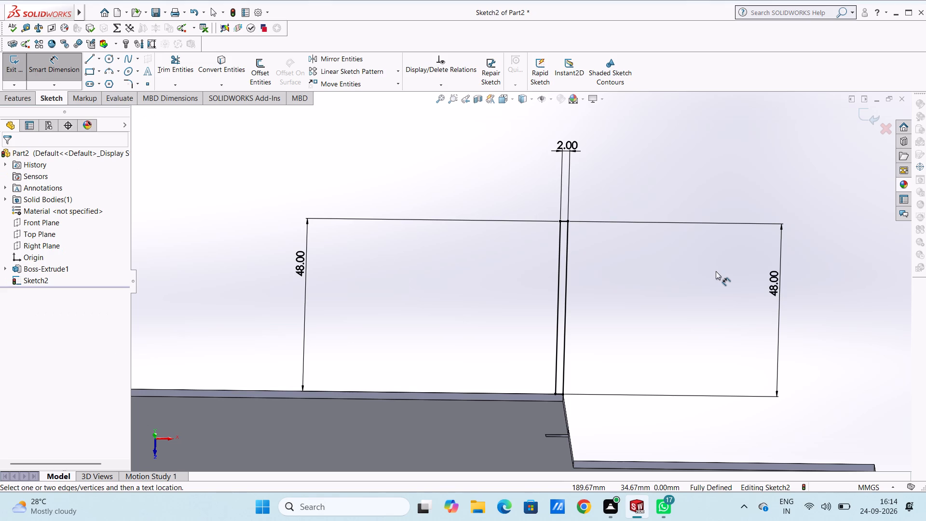
key("Escape")
key("Escape")
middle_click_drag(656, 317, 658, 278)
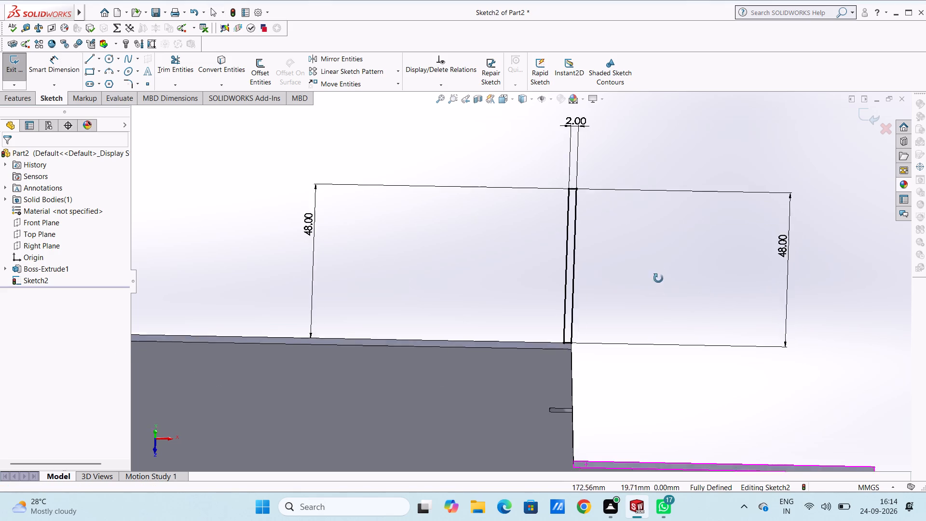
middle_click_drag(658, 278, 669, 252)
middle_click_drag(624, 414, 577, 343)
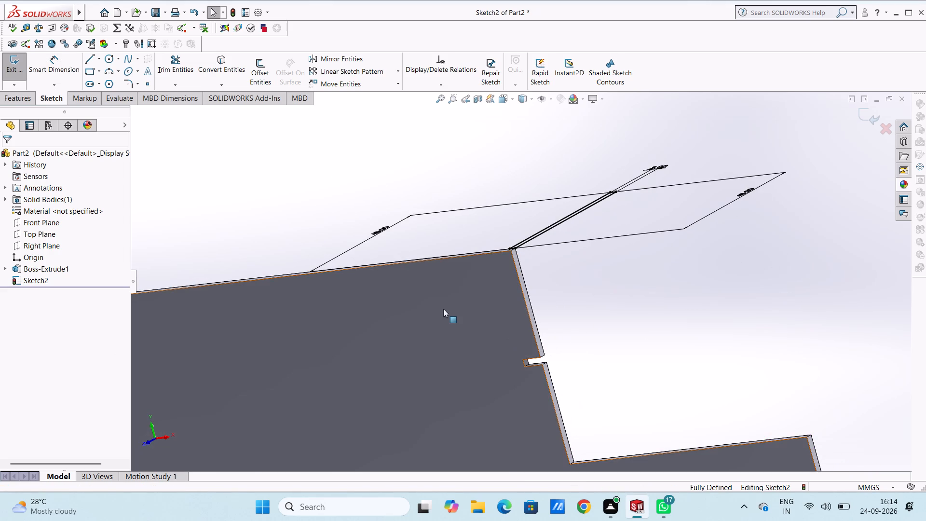
Extrude the 48 by 2 mm rectangle 30 mm in the reversed direction, down along the plate's edge to the notch.
left_click(17, 101)
left_click(22, 69)
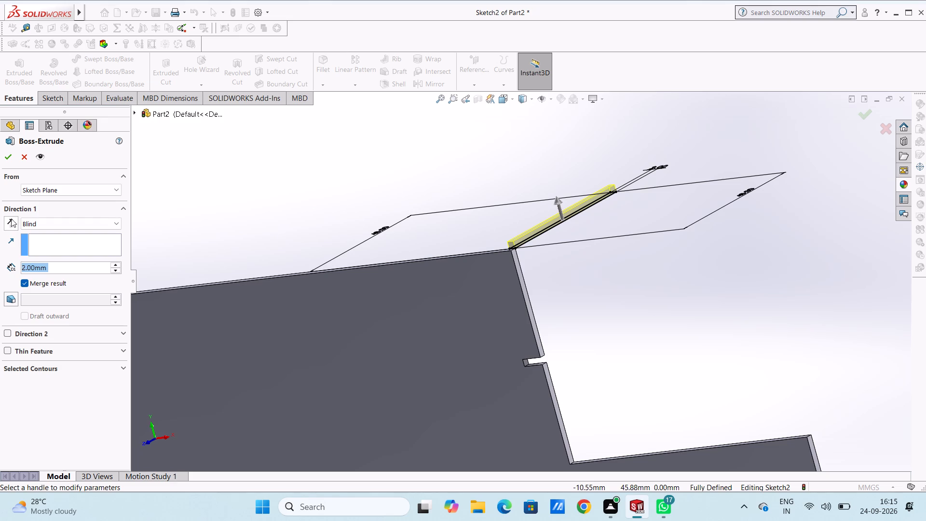
left_click(13, 216)
double_click(92, 270)
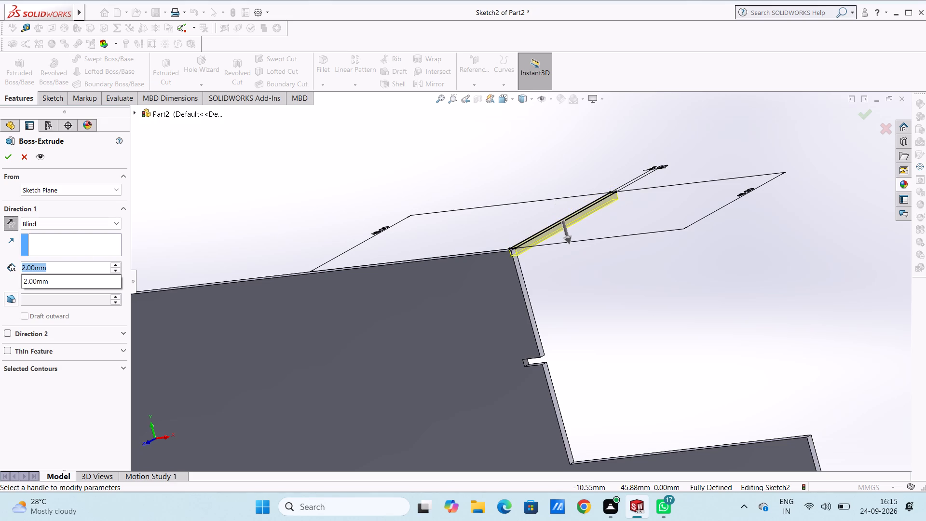
key("3")
key("0")
key("Return")
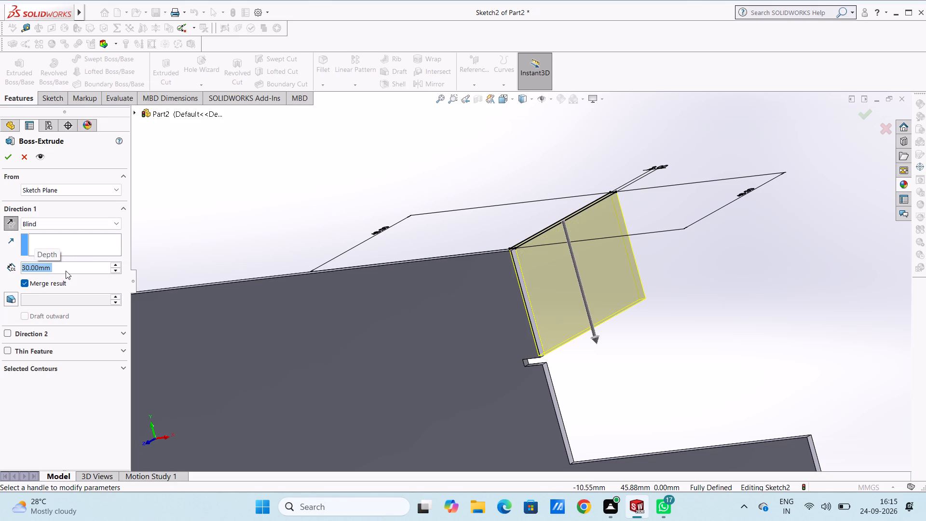
left_click(6, 156)
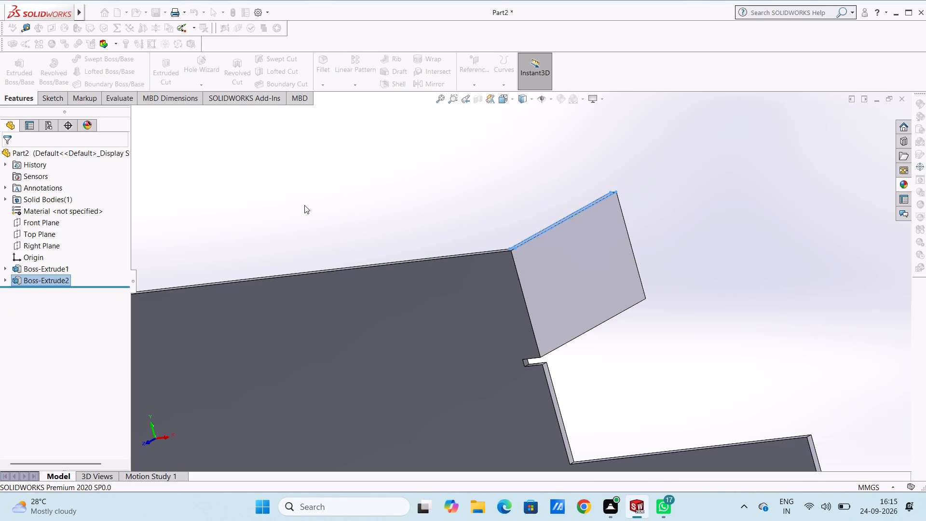
left_click(305, 205)
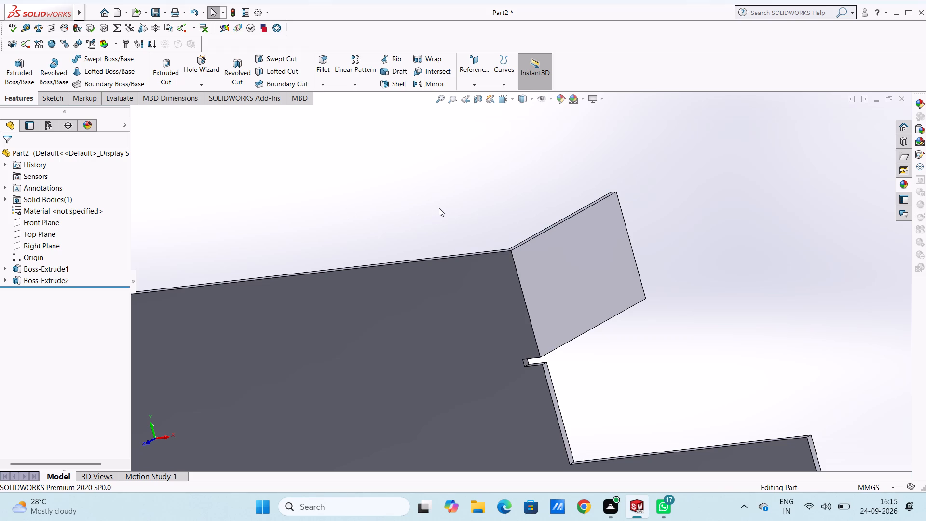
Fillet the two short corner edges at the wall's free end with a 15 mm radius.
middle_click_drag(486, 196, 450, 238)
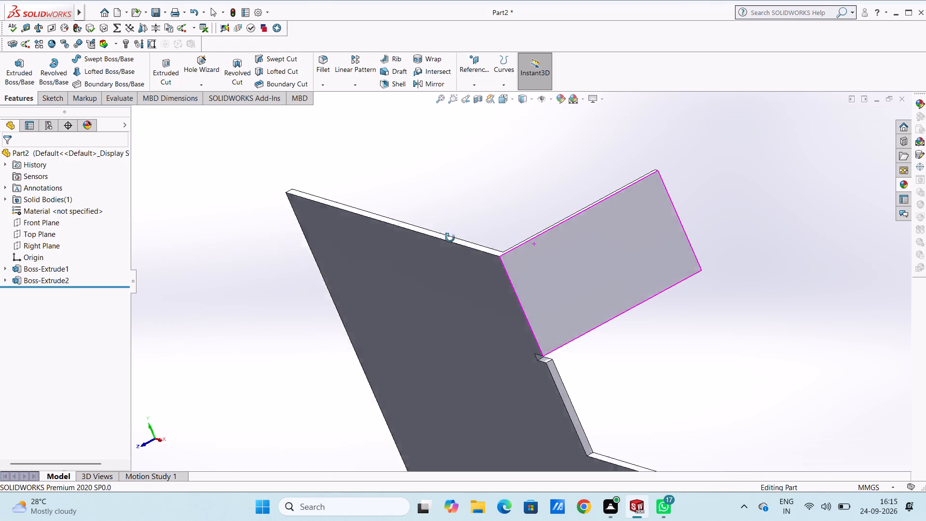
middle_click_drag(450, 238, 448, 247)
scroll(706, 165, "down", 4)
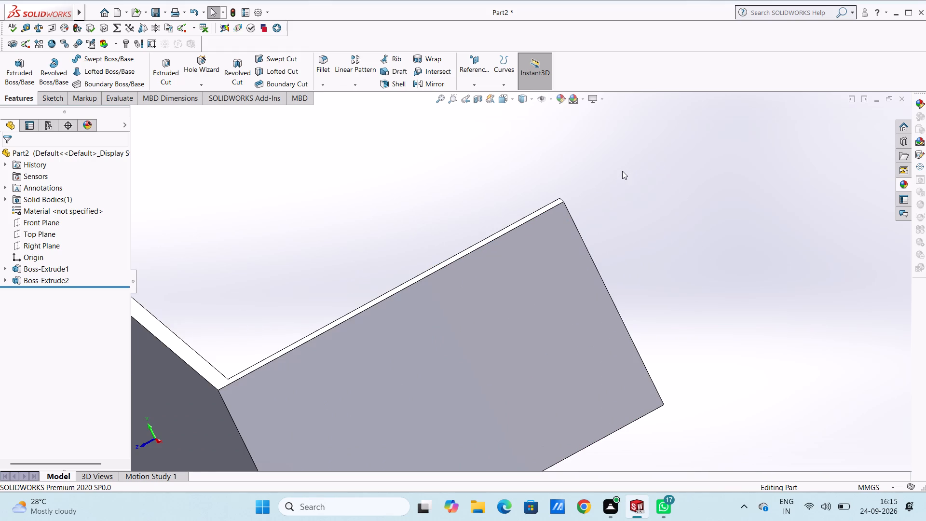
middle_click_drag(622, 171, 608, 227)
scroll(588, 196, "down", 4)
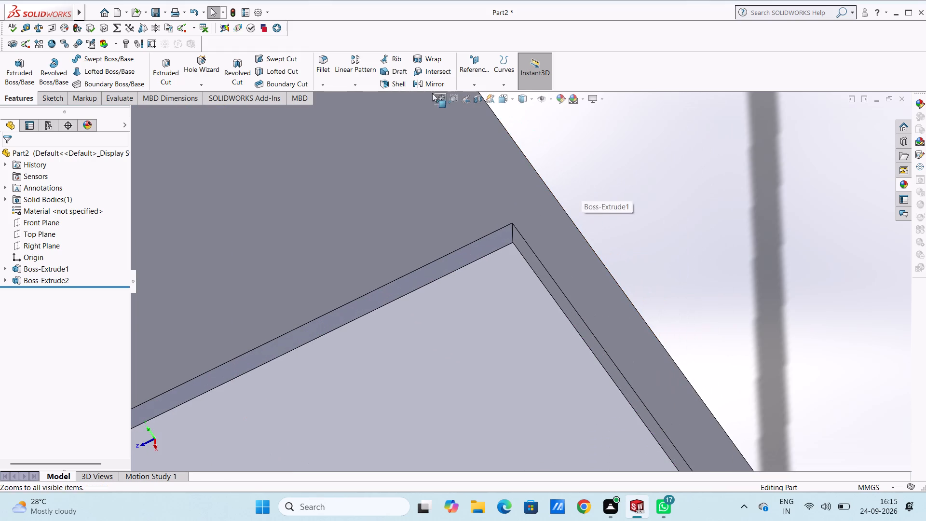
left_click(318, 56)
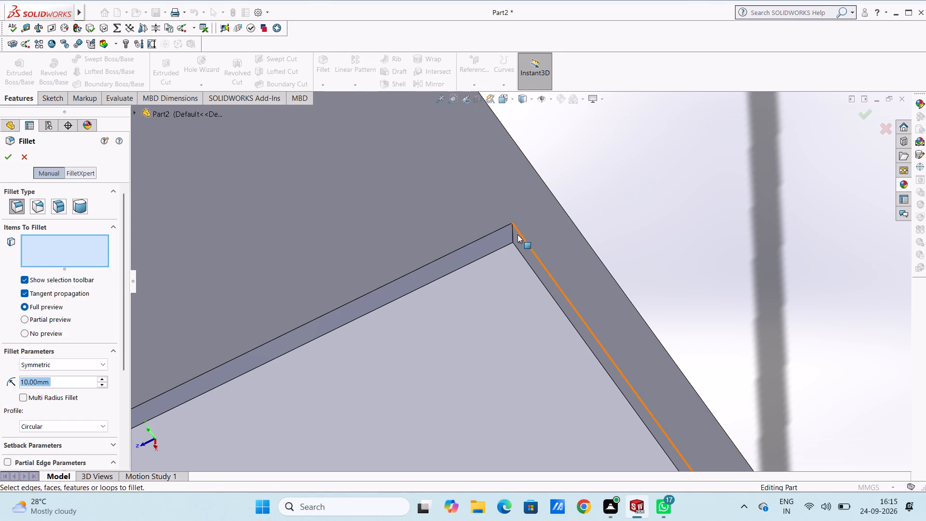
left_click(513, 233)
scroll(560, 321, "up", 3)
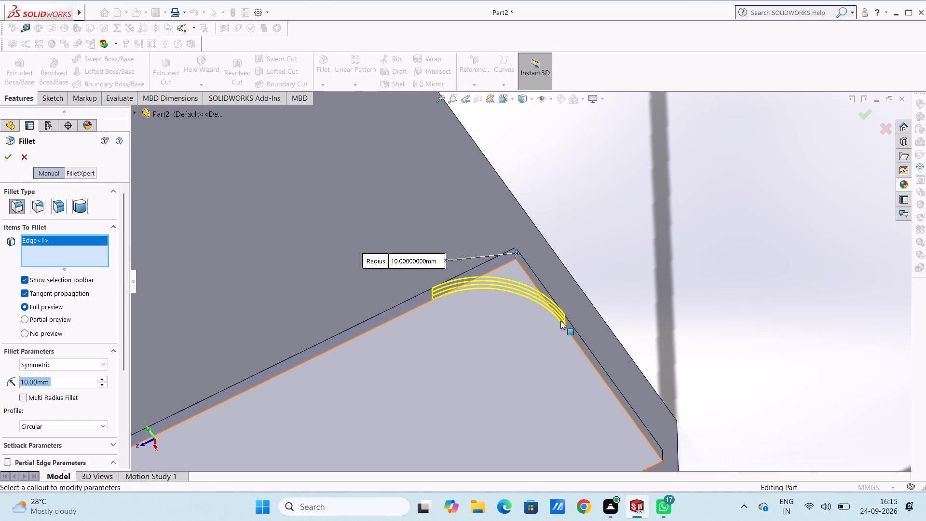
middle_click_drag(554, 368, 540, 286)
scroll(551, 364, "up", 3)
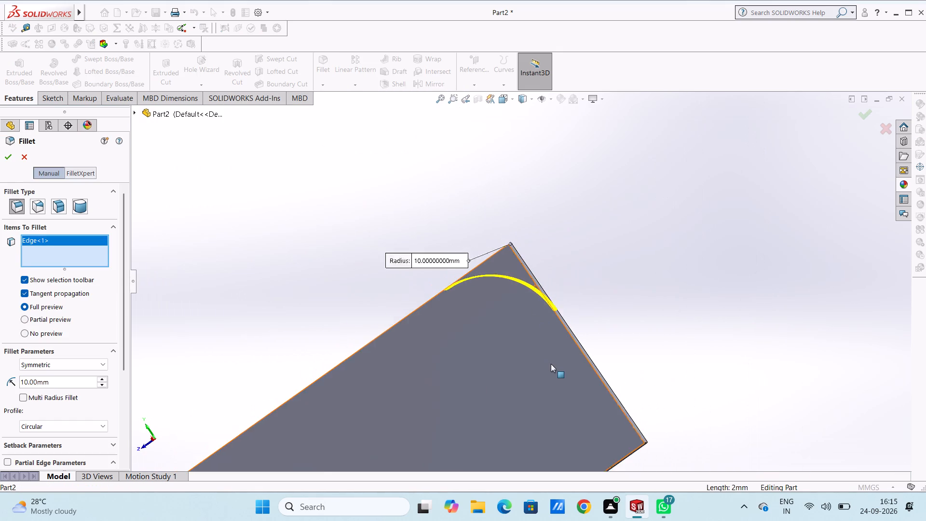
middle_click_drag(594, 408, 570, 374)
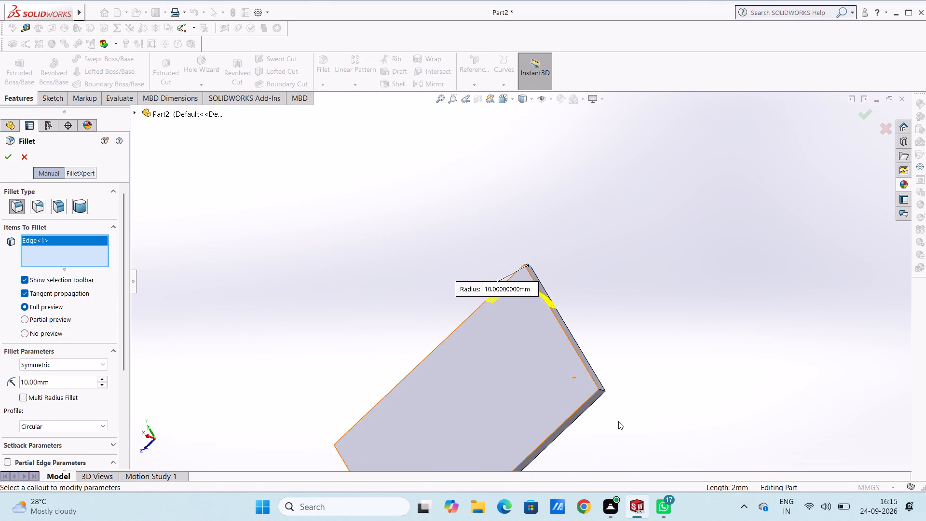
scroll(617, 421, "down", 4)
left_click(562, 332)
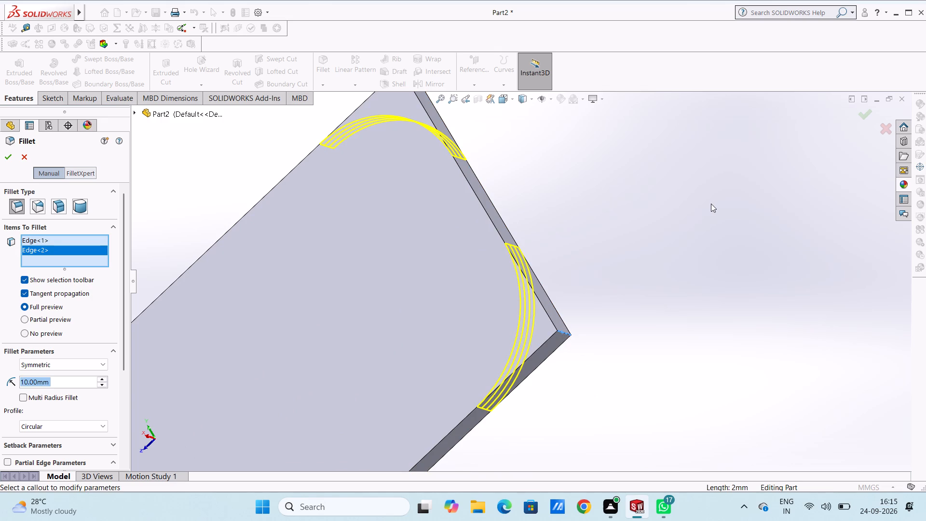
type("15")
key("Return")
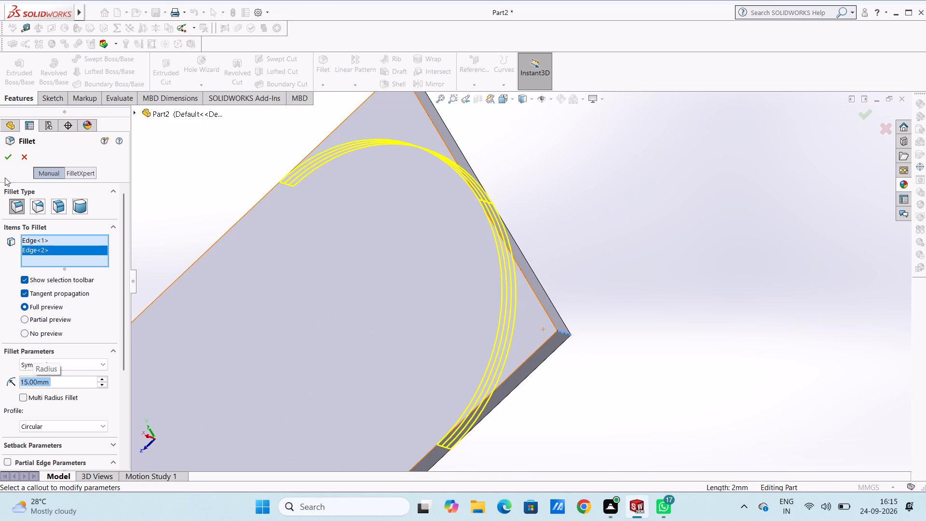
left_click(2, 157)
left_click(201, 169)
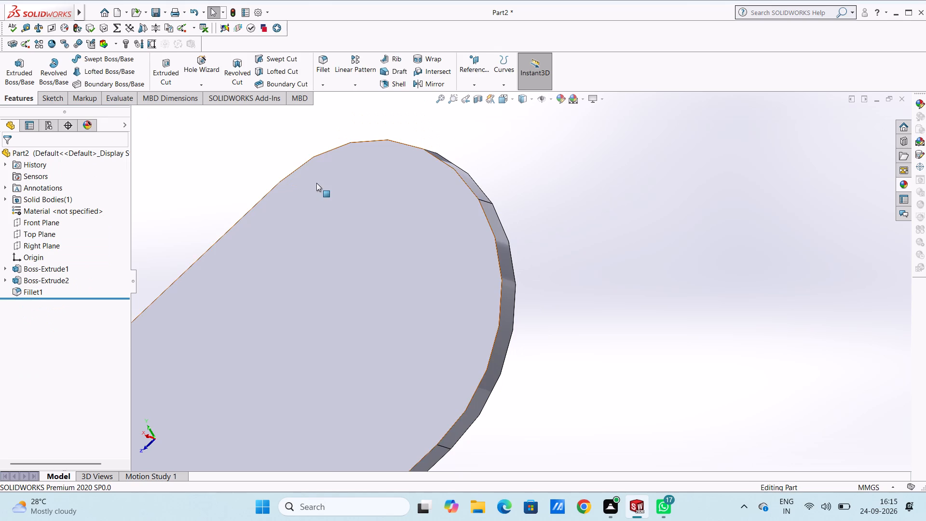
Sketch a circle of 6 mm radius on the wall's flat face, centred on the rounded end's arc centre.
scroll(316, 183, "up", 4)
middle_click_drag(370, 208, 421, 223)
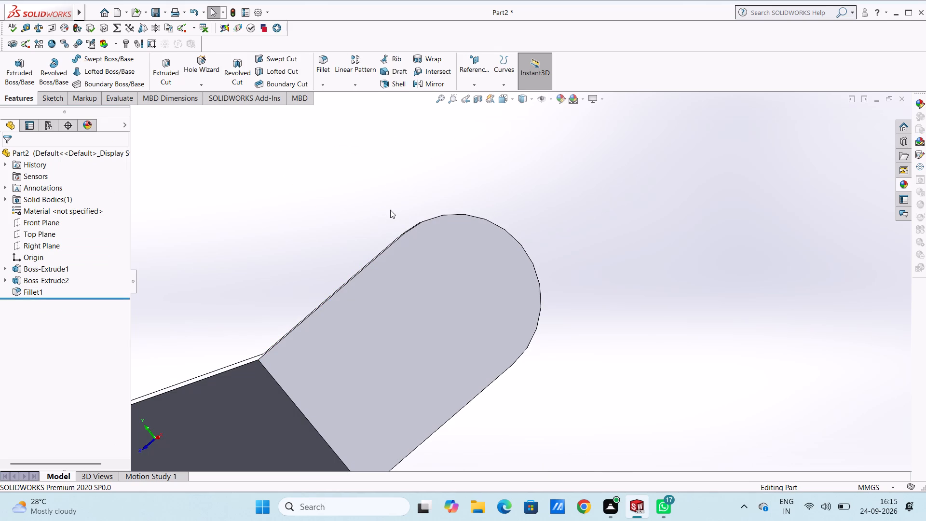
key("ctrl+1")
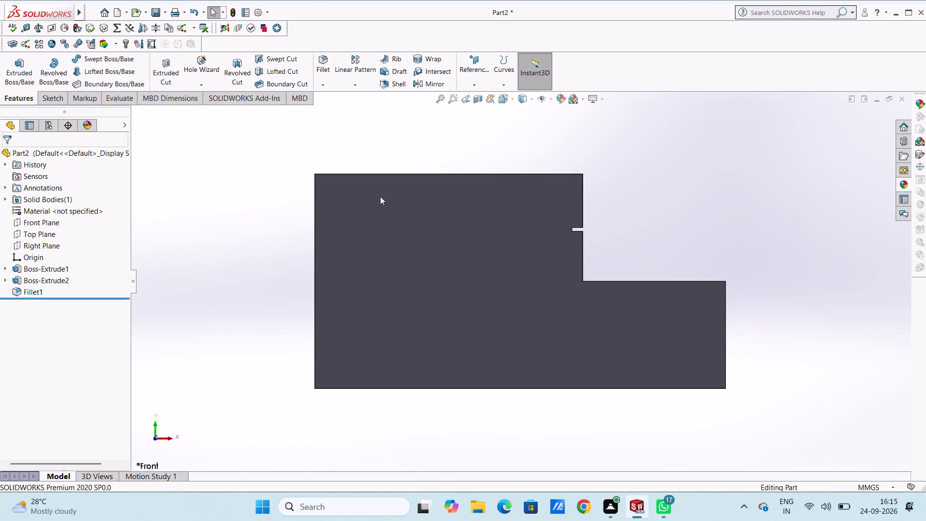
key("ctrl+3")
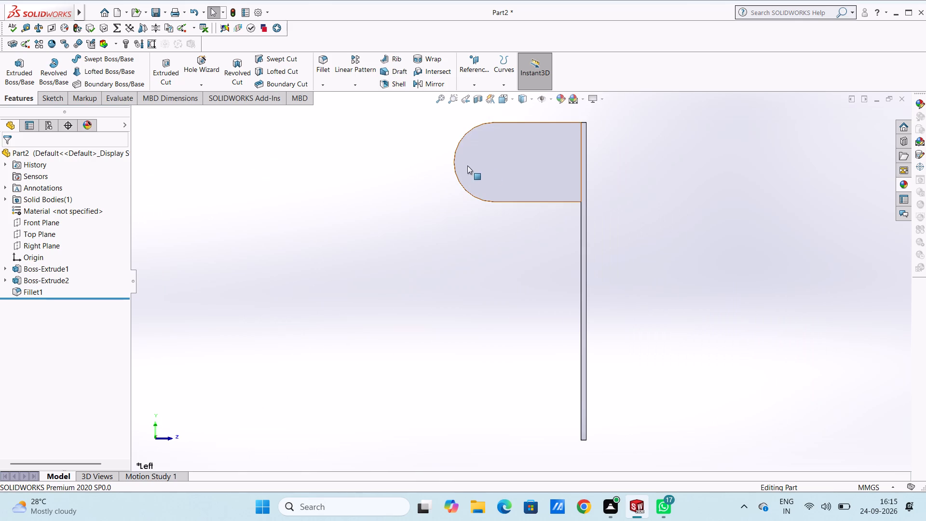
left_click(490, 155)
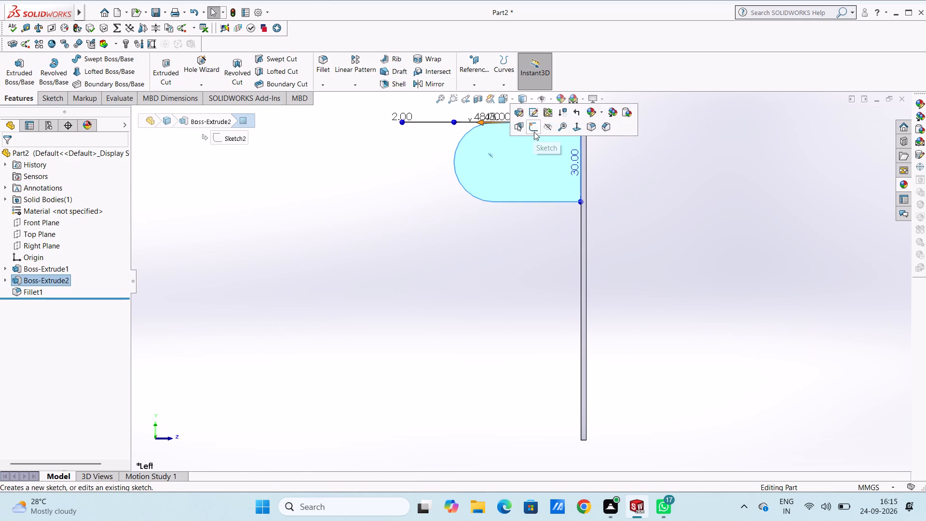
left_click(534, 132)
left_click(359, 218)
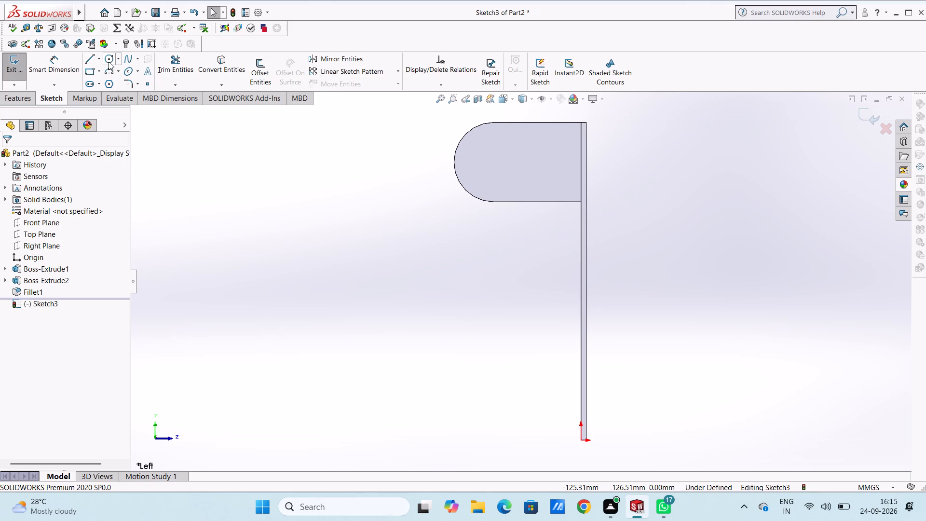
left_click(109, 61)
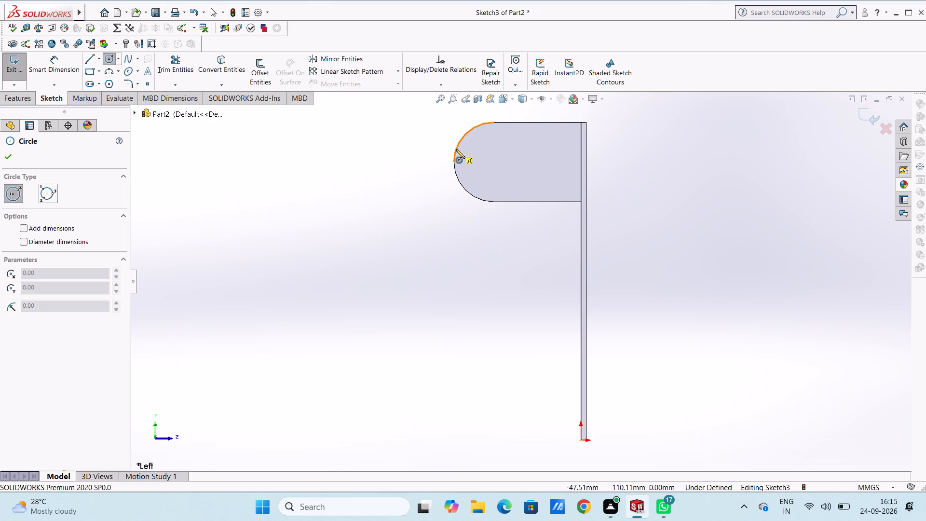
left_click(492, 161)
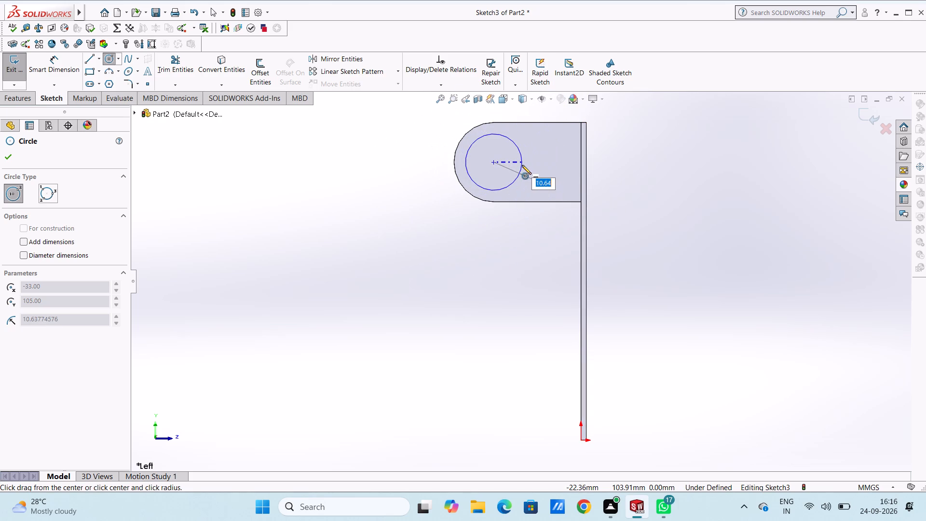
key("6")
key("Return")
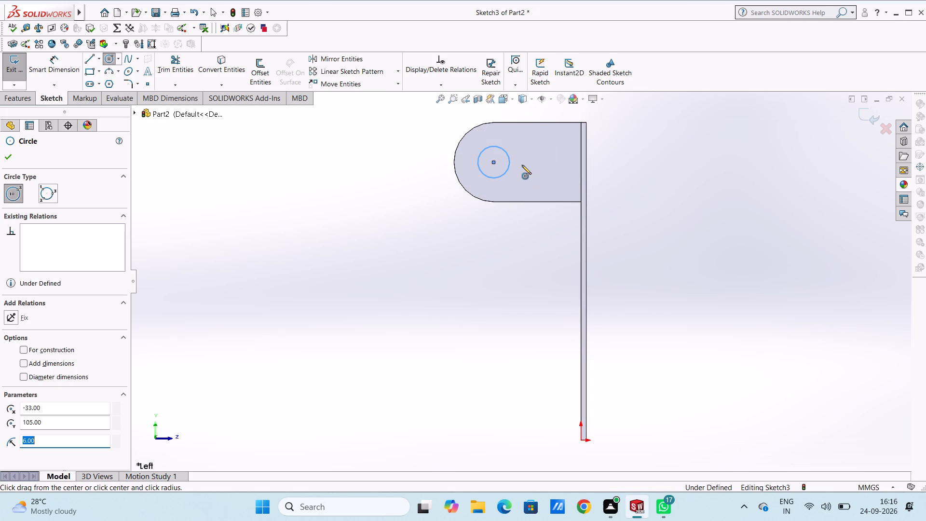
key("Escape")
key("Escape")
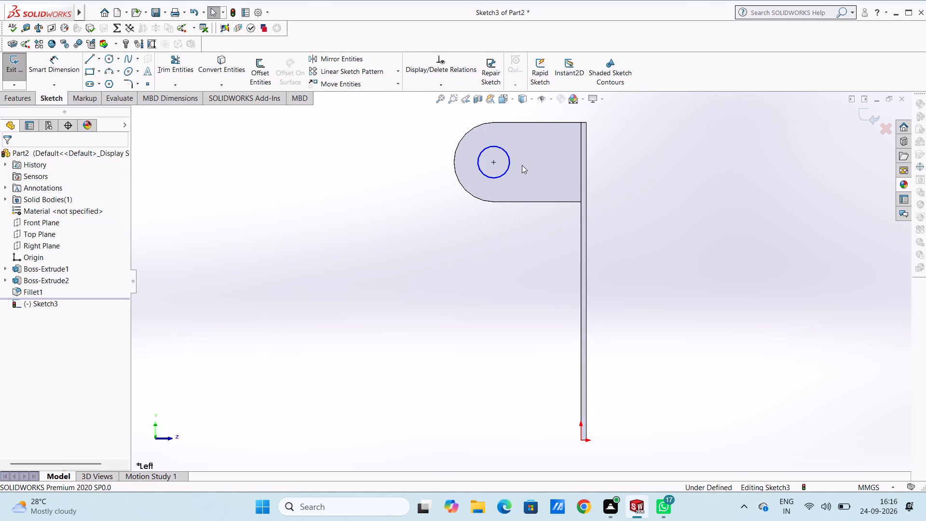
Dimension the circle's diameter as 12 mm and finish dimensioning.
left_click(52, 65)
left_click(482, 174)
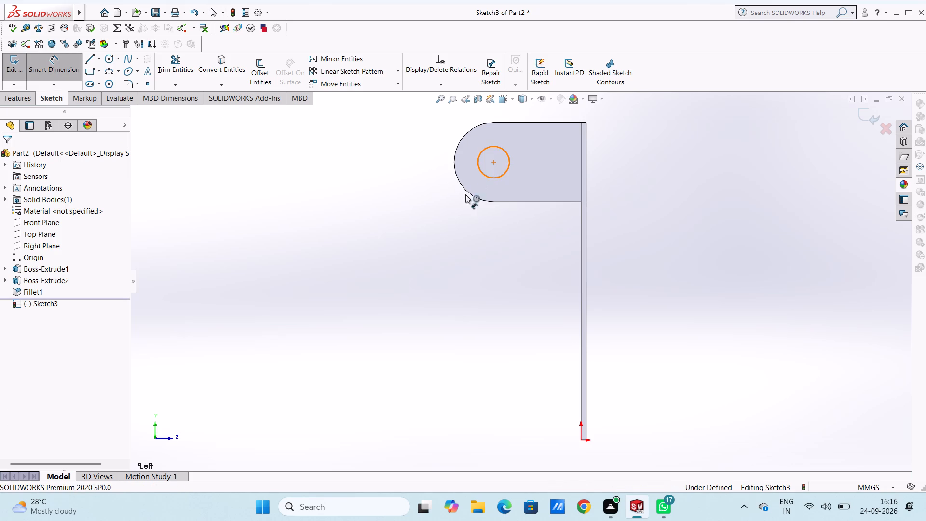
left_click(331, 315)
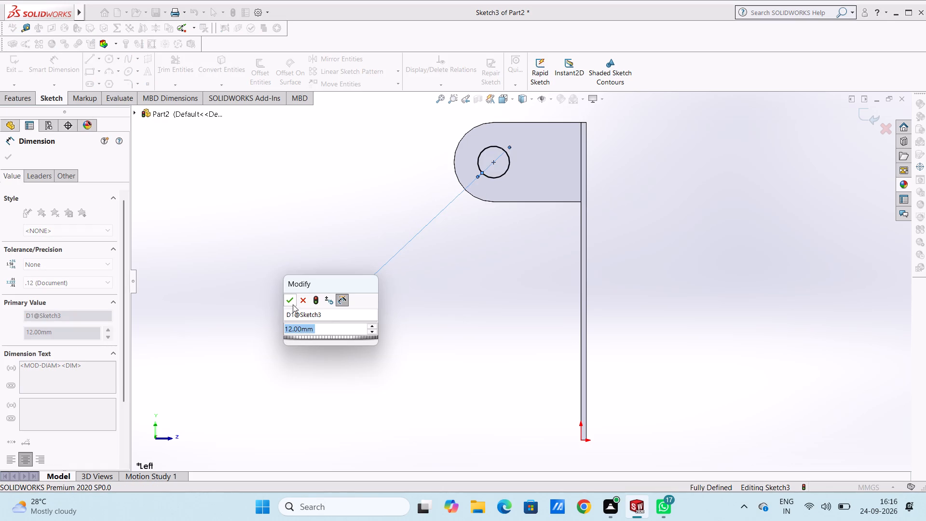
left_click(290, 302)
left_click(290, 267)
key("Escape")
key("Escape")
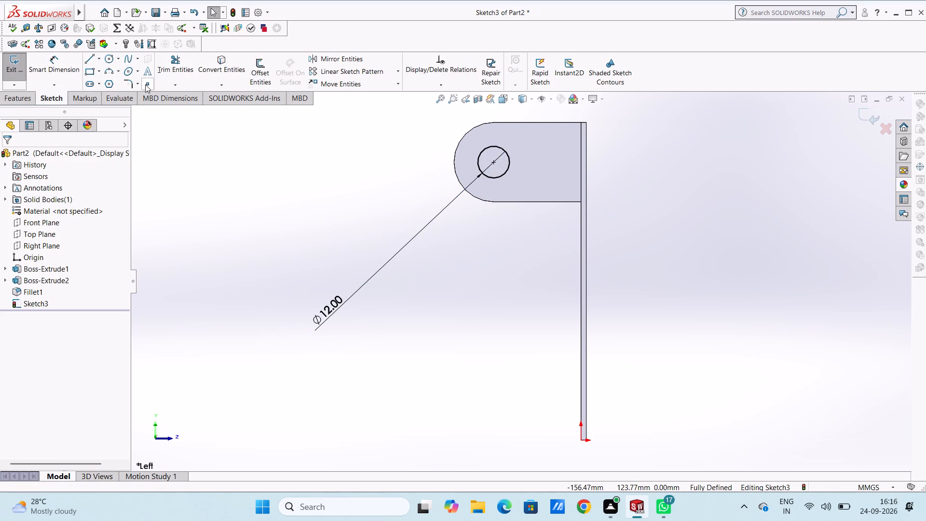
Cut the 12 mm circle through the wall with a blind Extruded Cut of 30 mm.
left_click(27, 97)
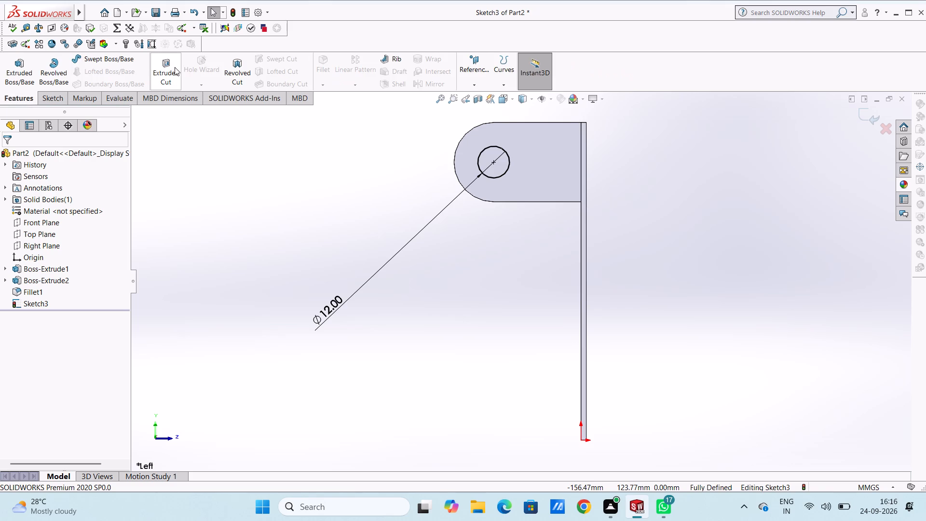
left_click(170, 66)
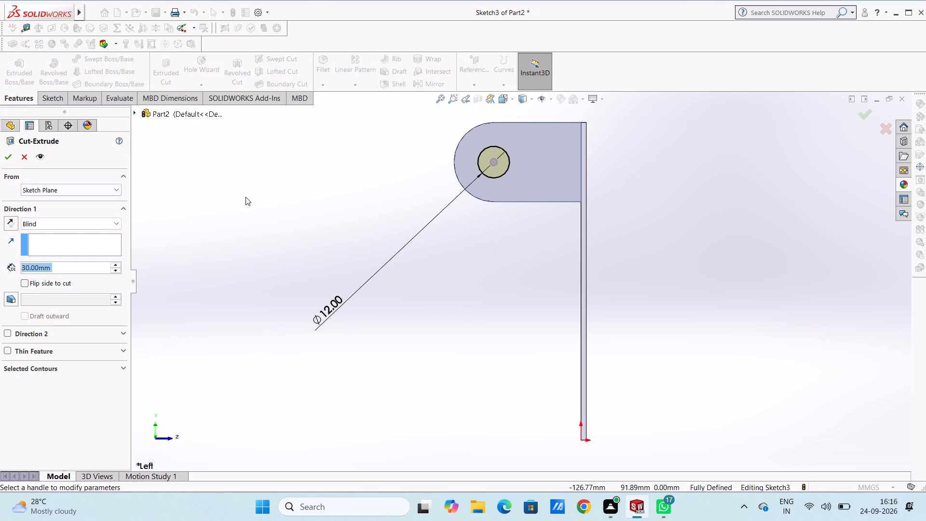
middle_click_drag(245, 197, 302, 244)
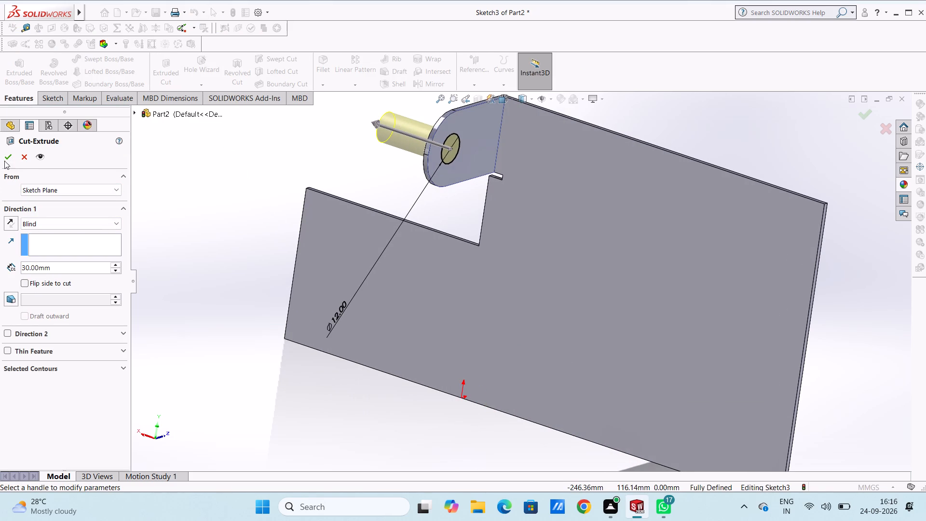
left_click(5, 157)
left_click(222, 192)
Examine the holed, rounded wall and its junction with the notched plate from several angles.
middle_click_drag(228, 187, 281, 225)
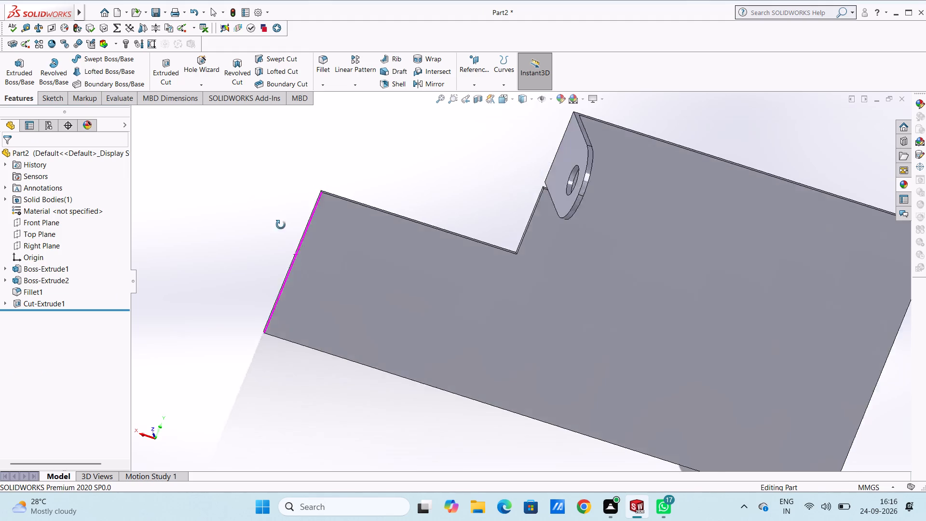
middle_click_drag(281, 225, 318, 298)
scroll(303, 273, "up", 3)
middle_click_drag(294, 235, 329, 242)
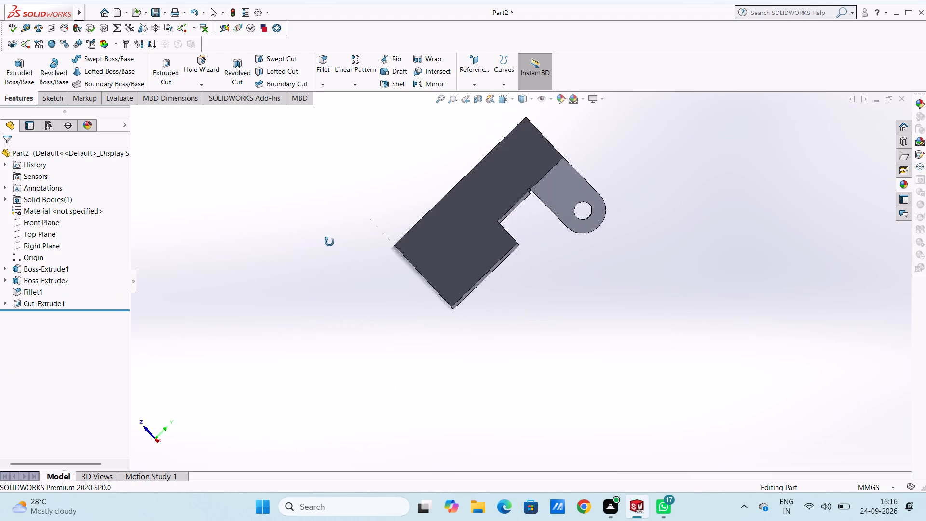
middle_click_drag(329, 242, 327, 249)
scroll(598, 174, "down", 3)
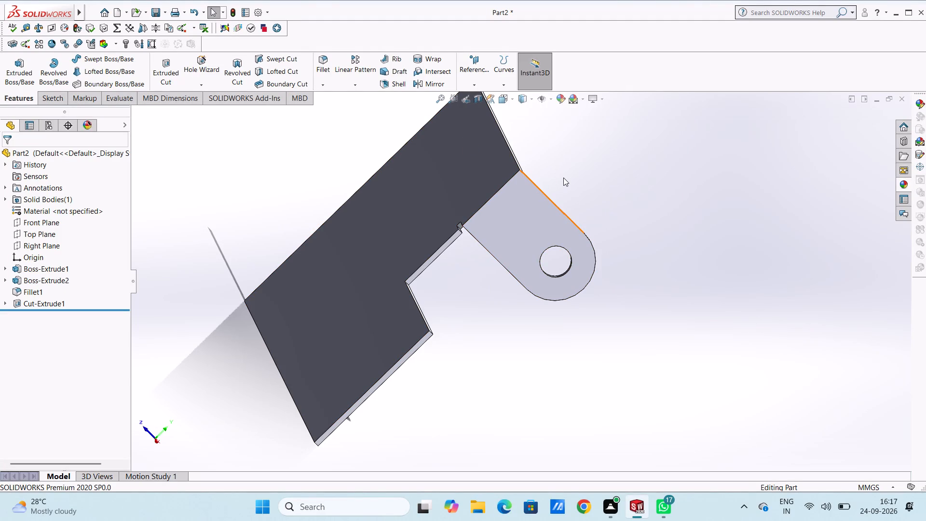
middle_click_drag(537, 167, 508, 201)
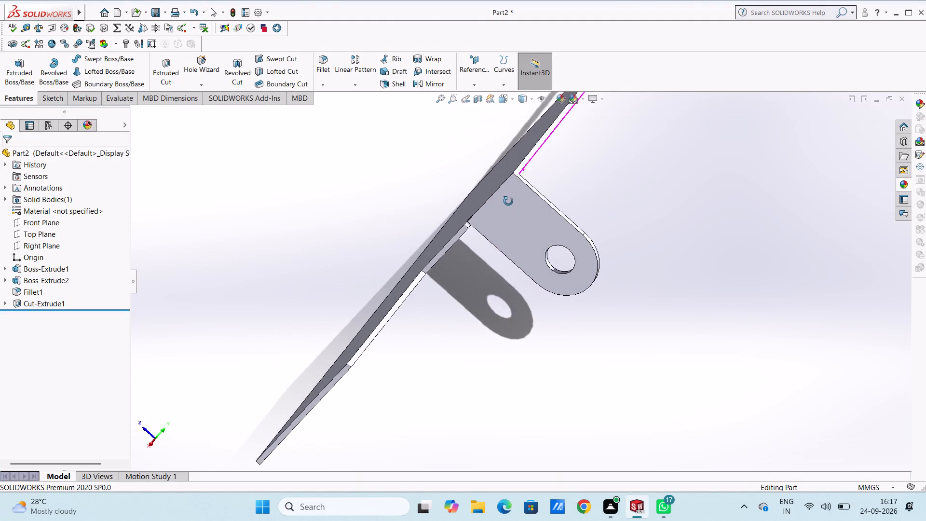
middle_click_drag(508, 201, 503, 219)
scroll(514, 173, "down", 3)
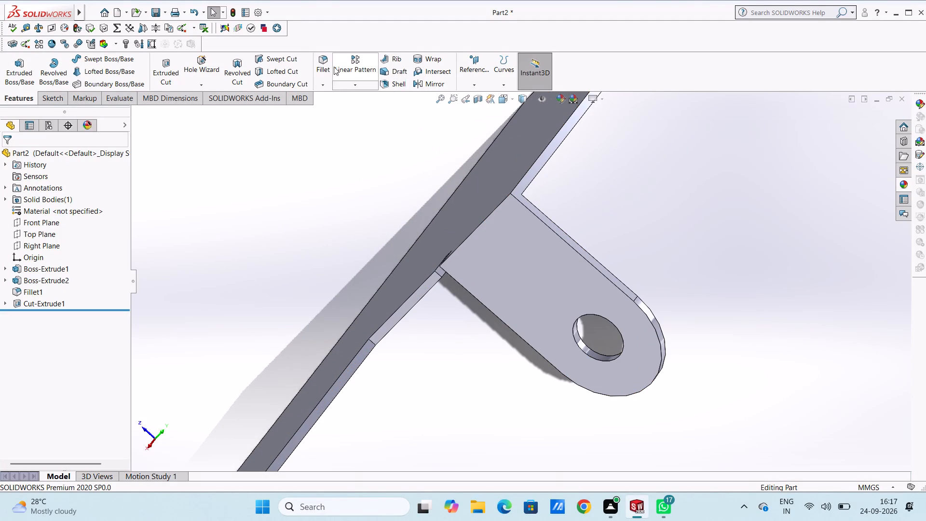
Fillet the outer edge where the wall meets the plate with a 2 mm radius.
left_click(323, 57)
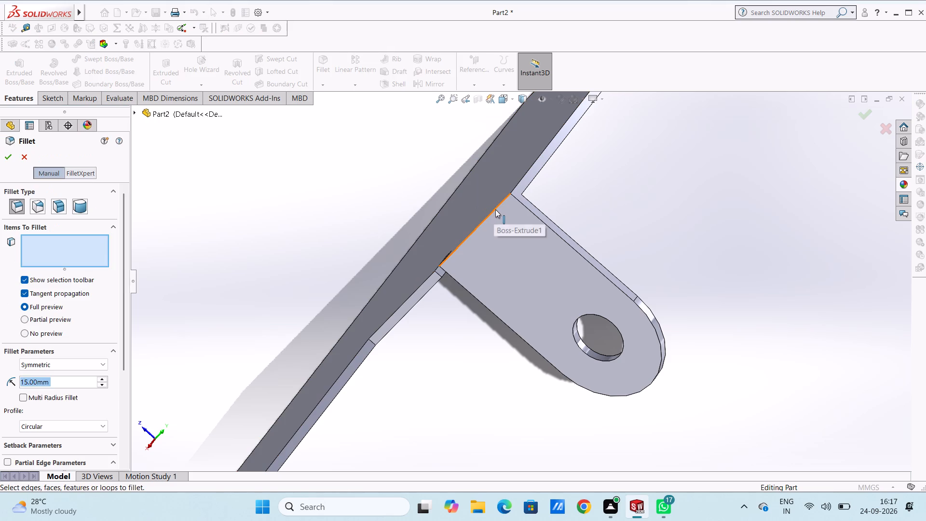
left_click(495, 209)
middle_click_drag(355, 195, 355, 196)
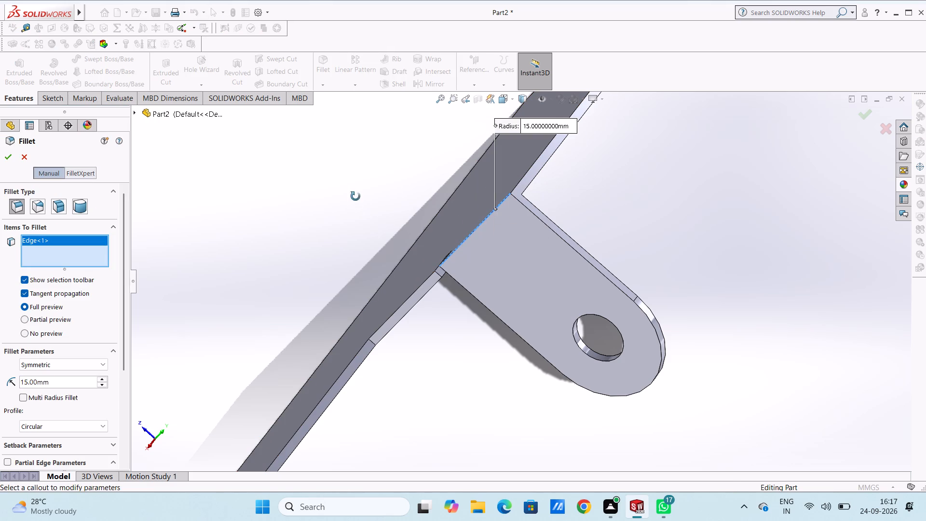
middle_click_drag(355, 196, 360, 216)
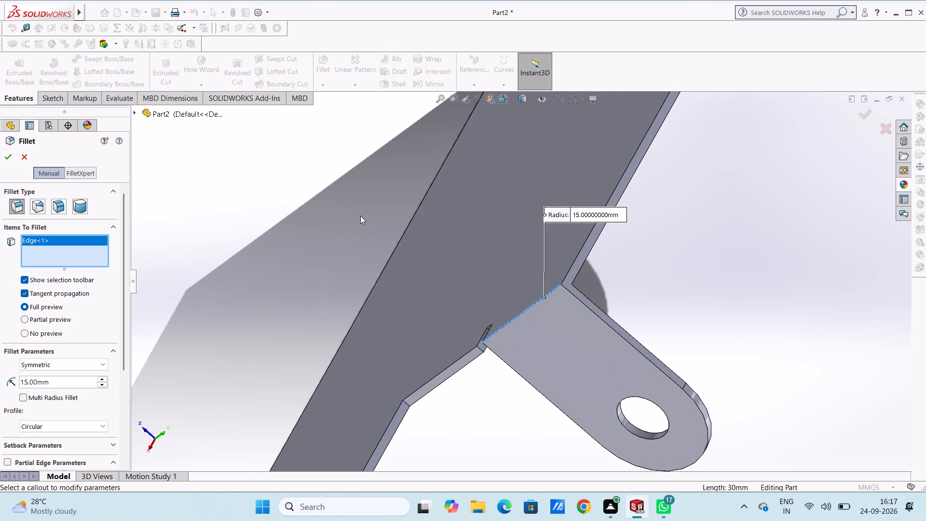
double_click(68, 383)
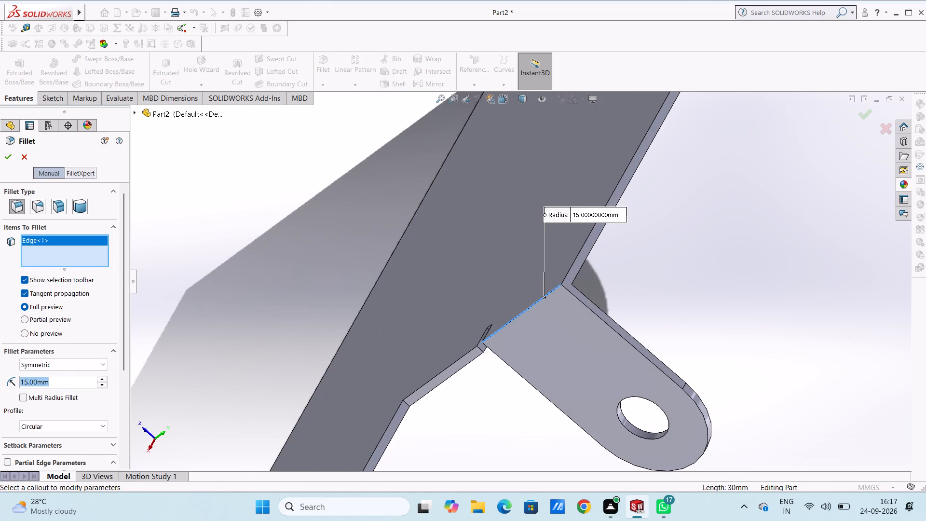
key("2")
key("Return")
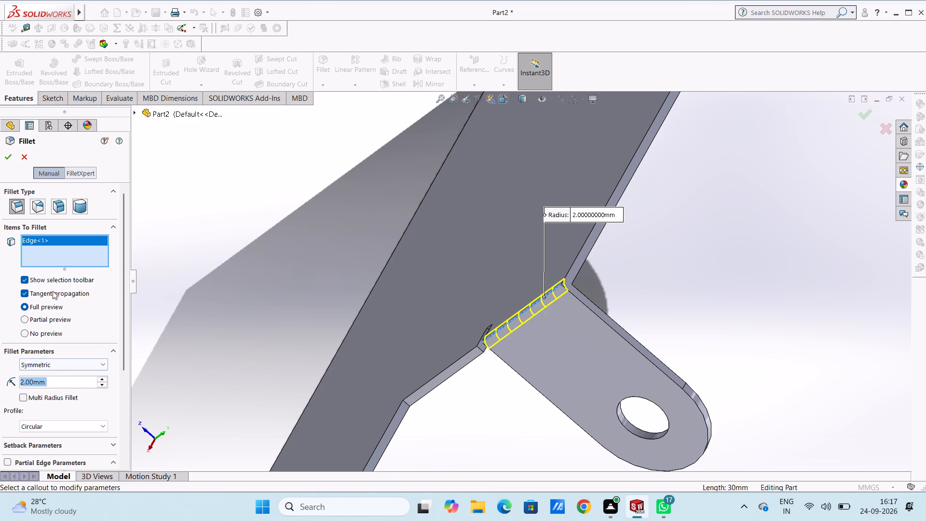
left_click(10, 158)
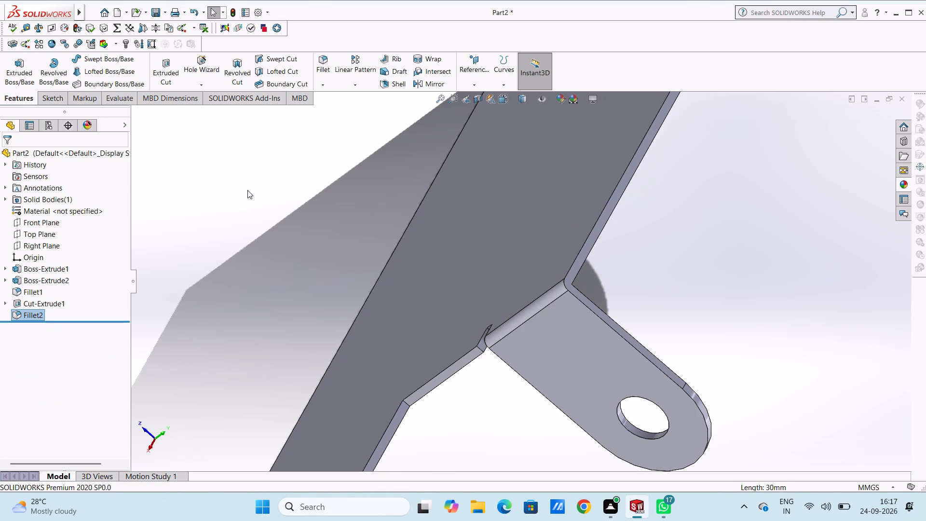
Fillet the inner edge of the junction between the wall and the plate with a 2 mm radius.
middle_click_drag(248, 190, 279, 243)
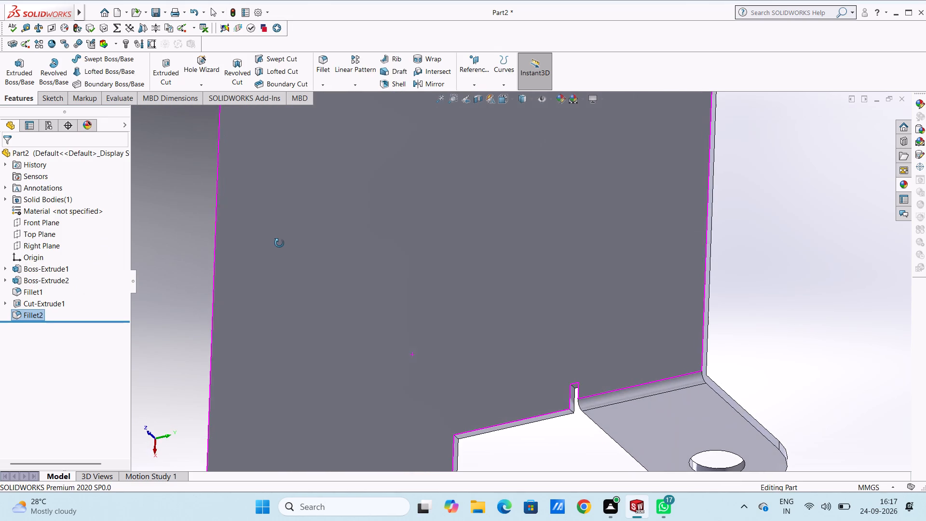
middle_click_drag(279, 243, 280, 246)
middle_click_drag(477, 306, 411, 309)
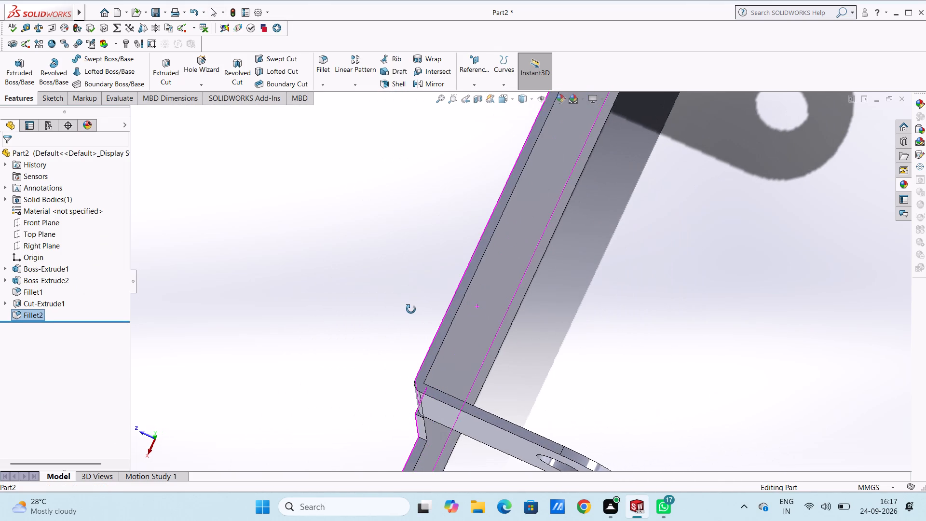
middle_click_drag(411, 309, 412, 309)
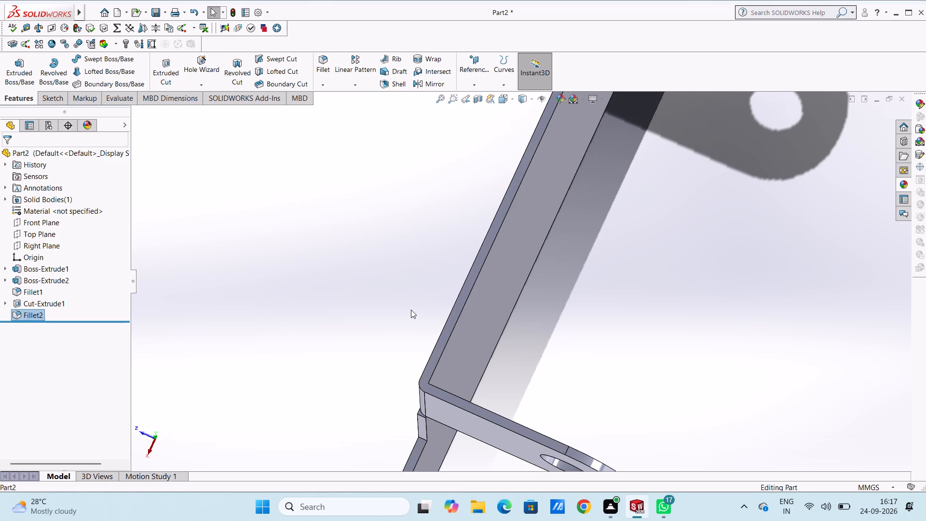
middle_click_drag(536, 363, 535, 366)
scroll(536, 363, "down", 1)
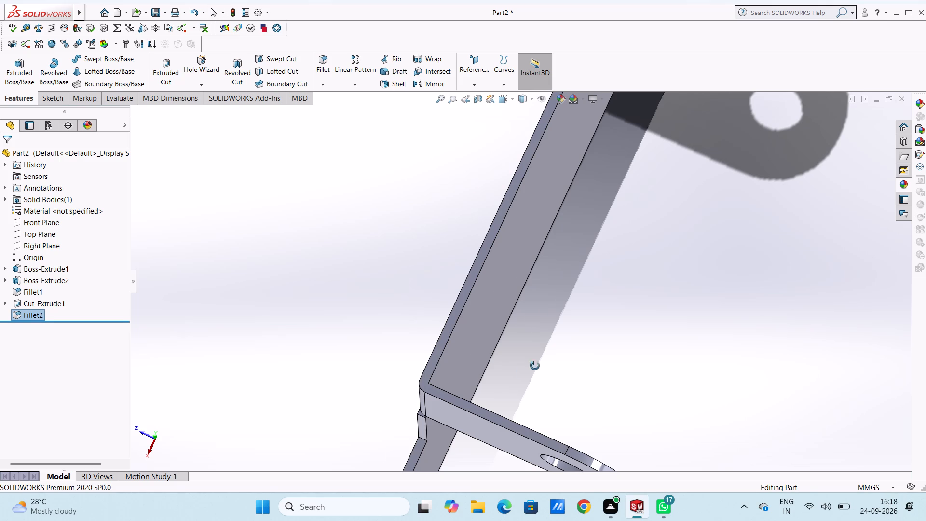
middle_click_drag(535, 366, 511, 395)
scroll(339, 438, "down", 4)
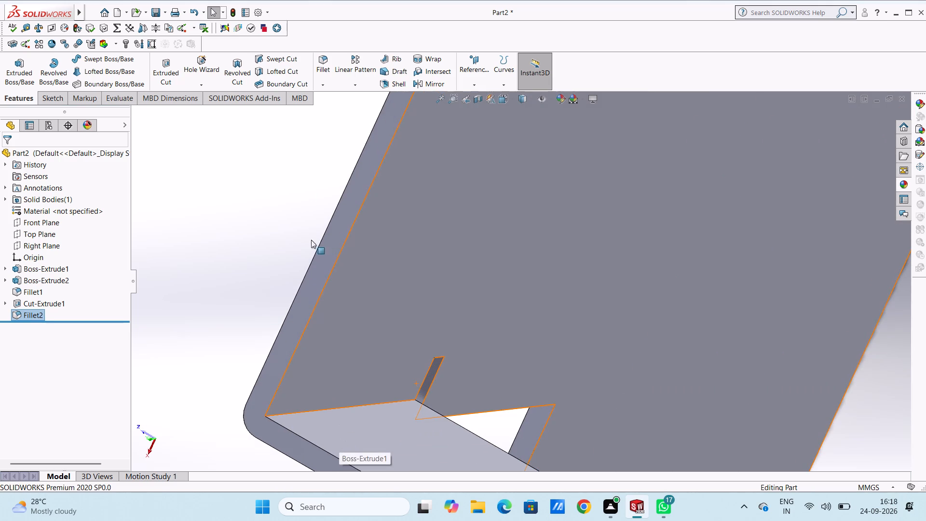
left_click(325, 57)
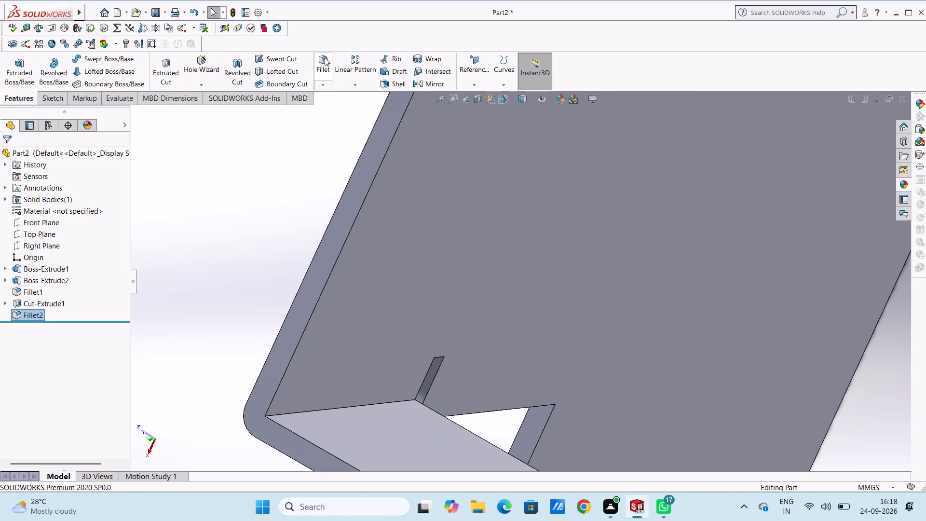
left_click(312, 411)
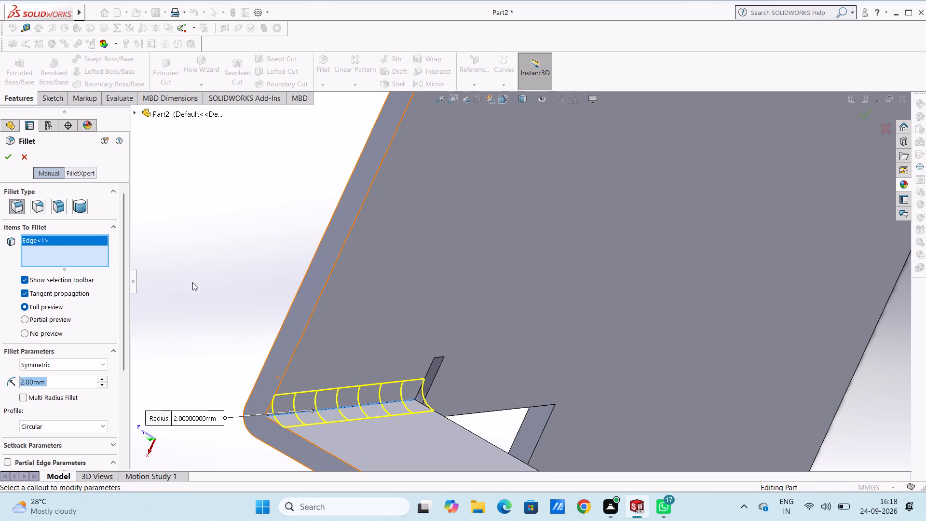
left_click(5, 160)
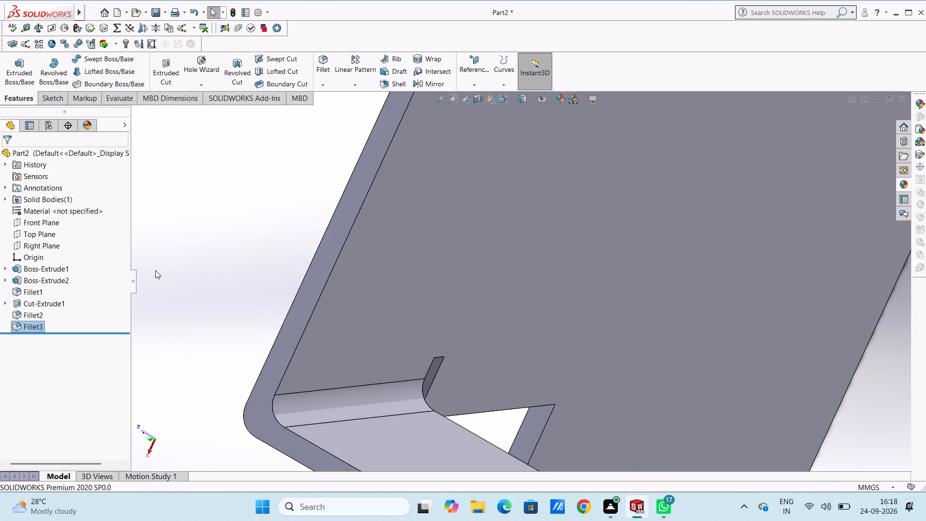
Examine the filleted bend and the whole part from several angles, including the plate's stepped end.
scroll(156, 270, "up", 3)
middle_click_drag(212, 311, 259, 286)
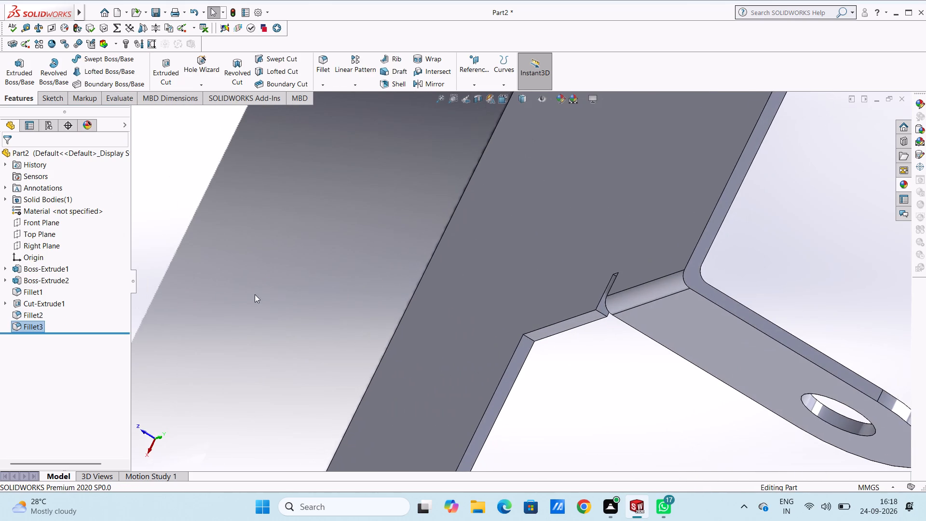
scroll(255, 294, "up", 3)
scroll(276, 331, "up", 7)
middle_click_drag(282, 320, 315, 322)
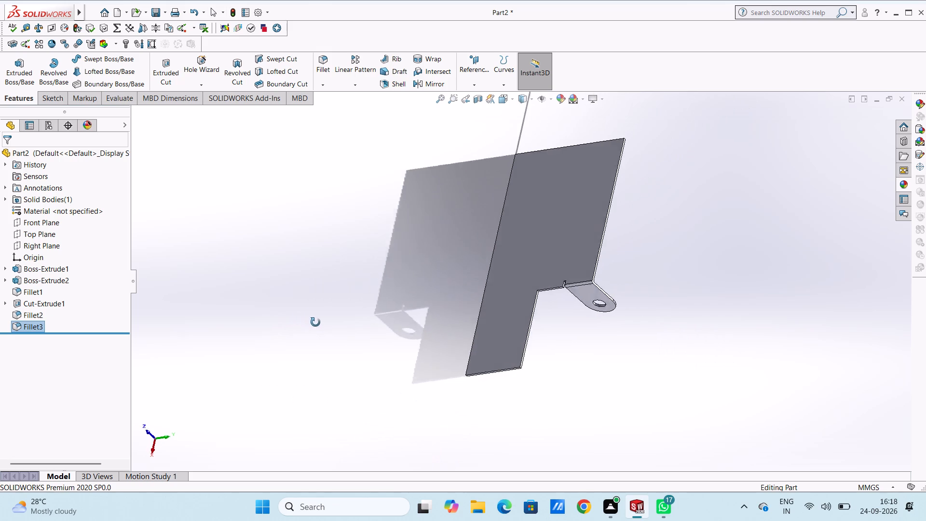
middle_click_drag(315, 322, 342, 404)
middle_click_drag(333, 296, 319, 282)
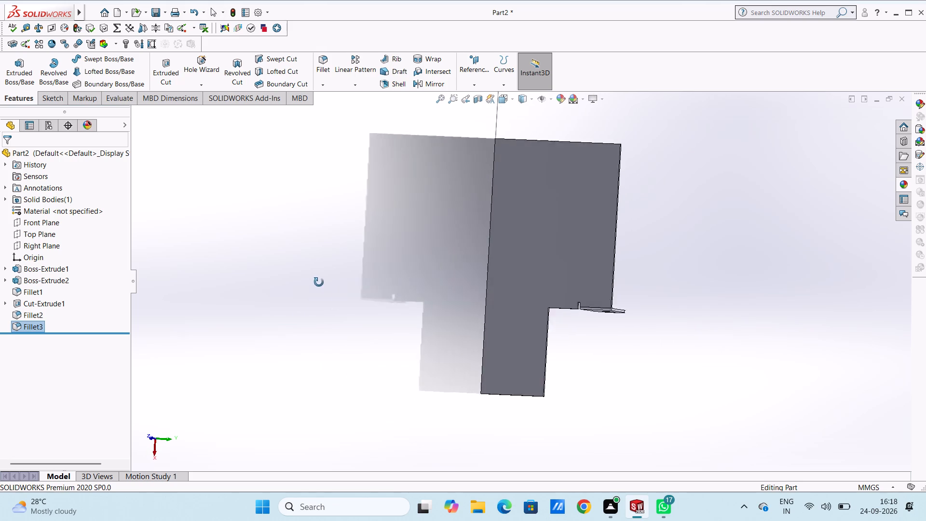
middle_click_drag(319, 282, 324, 219)
middle_click_drag(289, 273, 203, 212)
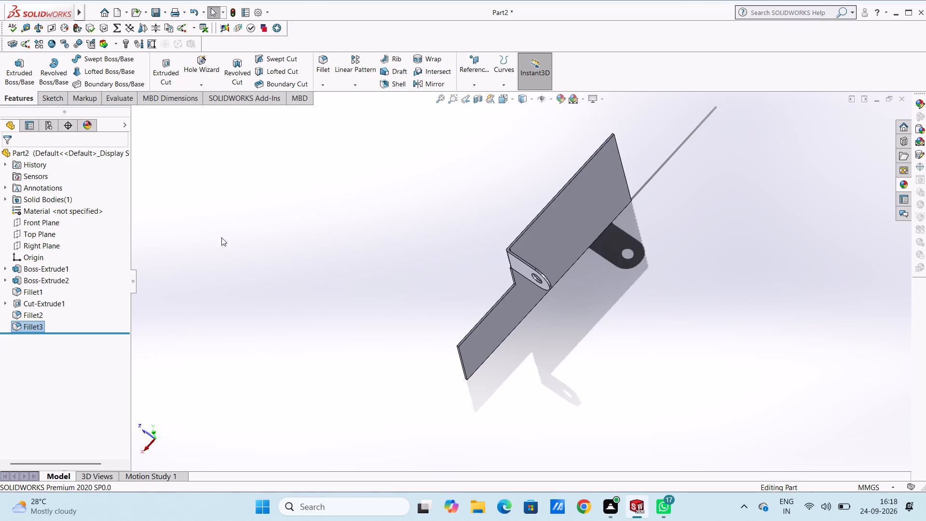
middle_click_drag(322, 306, 440, 337)
middle_click_drag(398, 321, 384, 322)
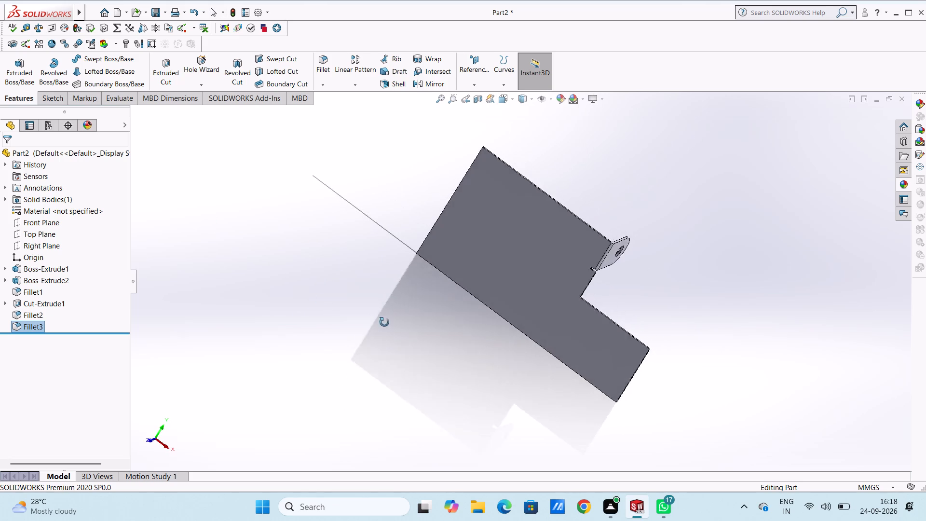
middle_click_drag(384, 322, 372, 326)
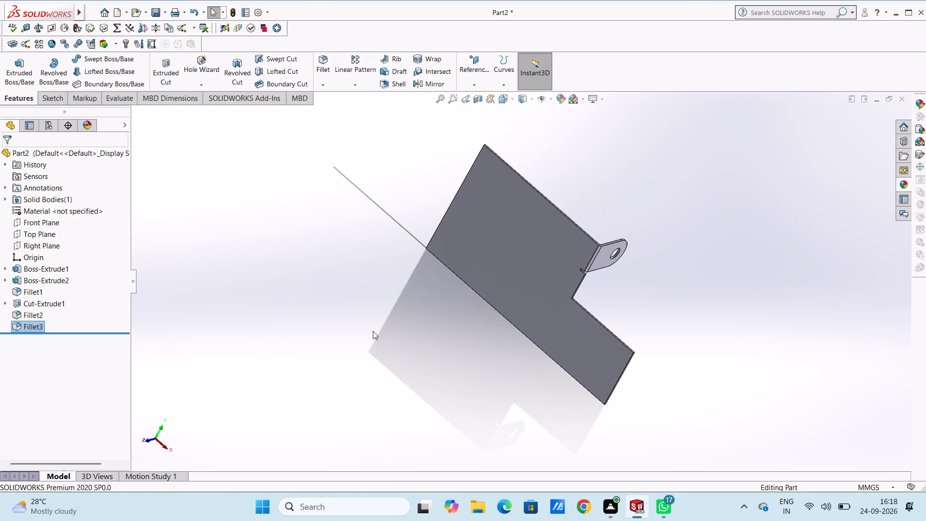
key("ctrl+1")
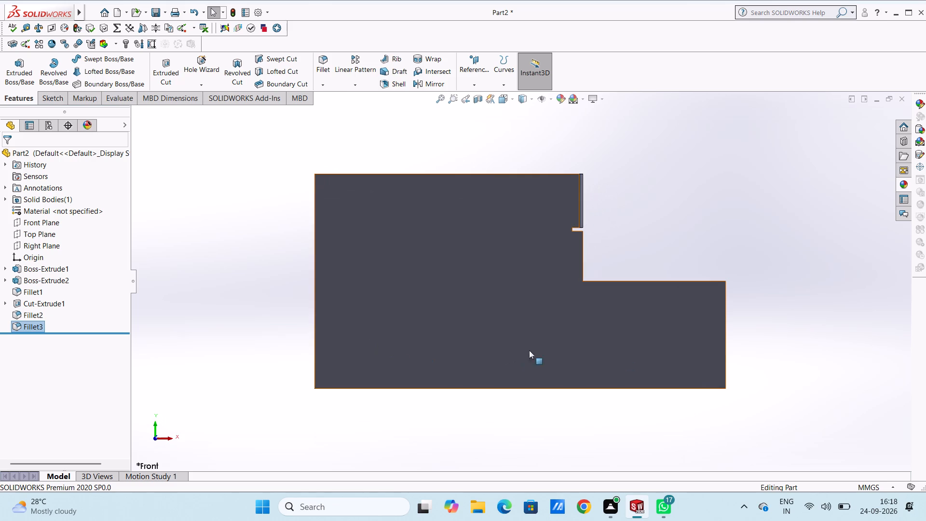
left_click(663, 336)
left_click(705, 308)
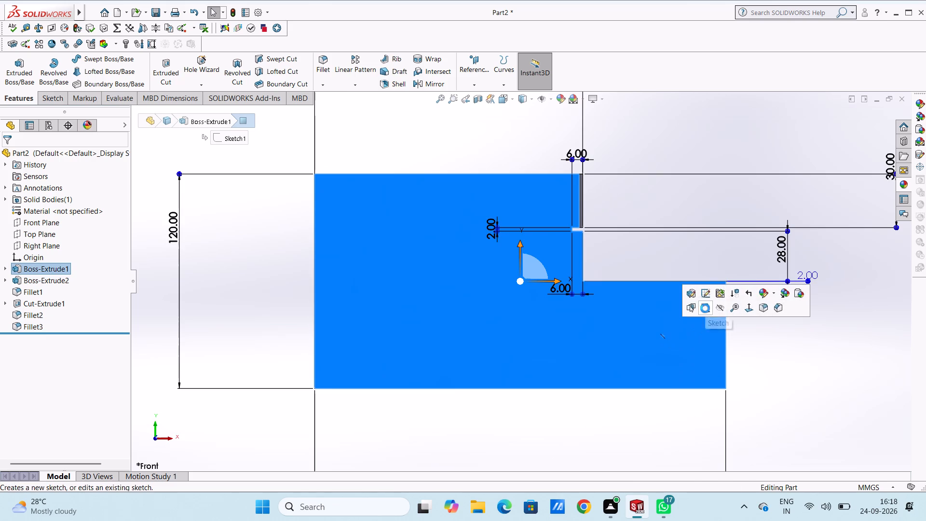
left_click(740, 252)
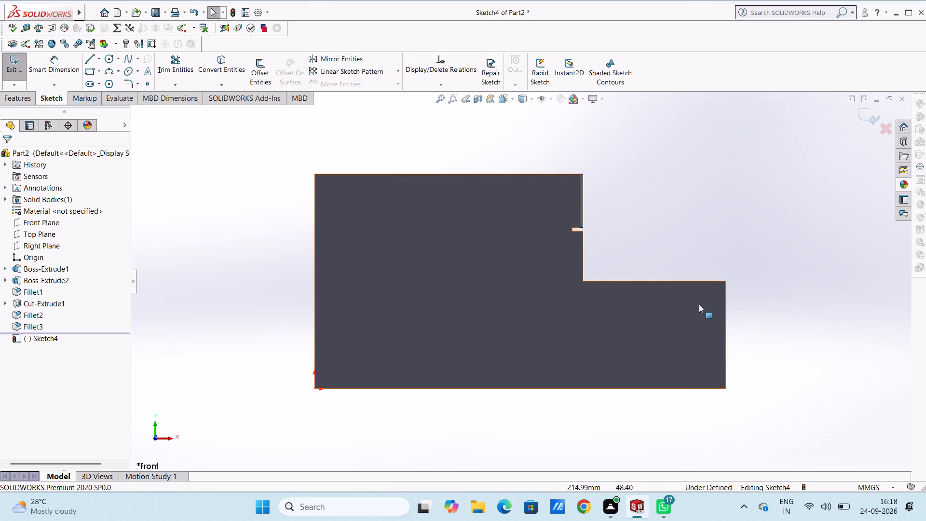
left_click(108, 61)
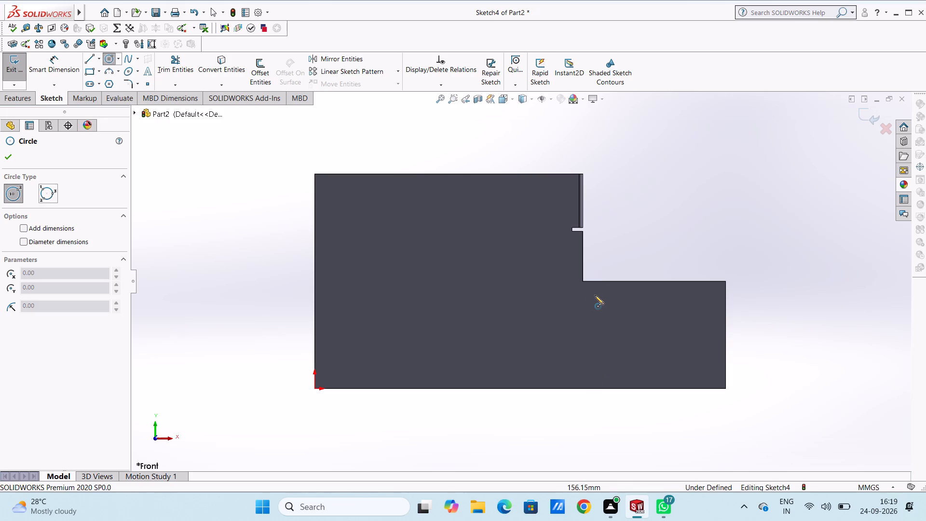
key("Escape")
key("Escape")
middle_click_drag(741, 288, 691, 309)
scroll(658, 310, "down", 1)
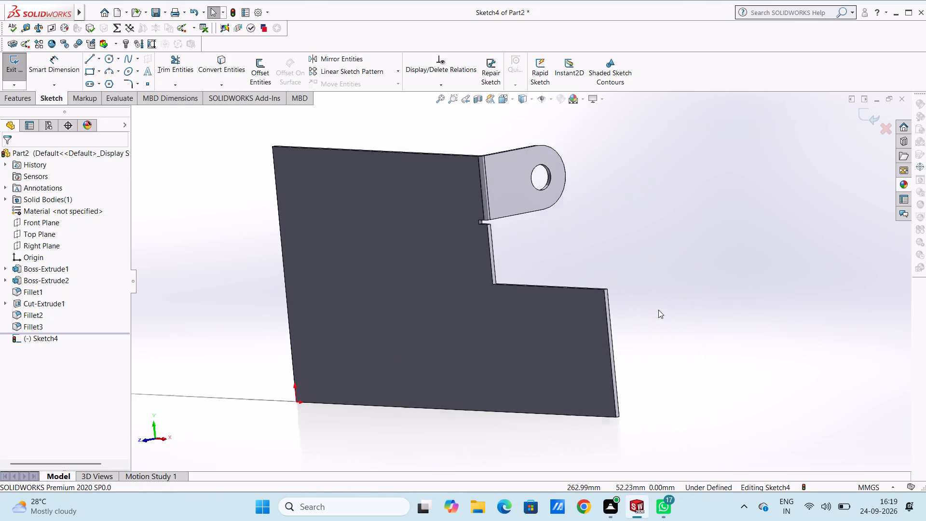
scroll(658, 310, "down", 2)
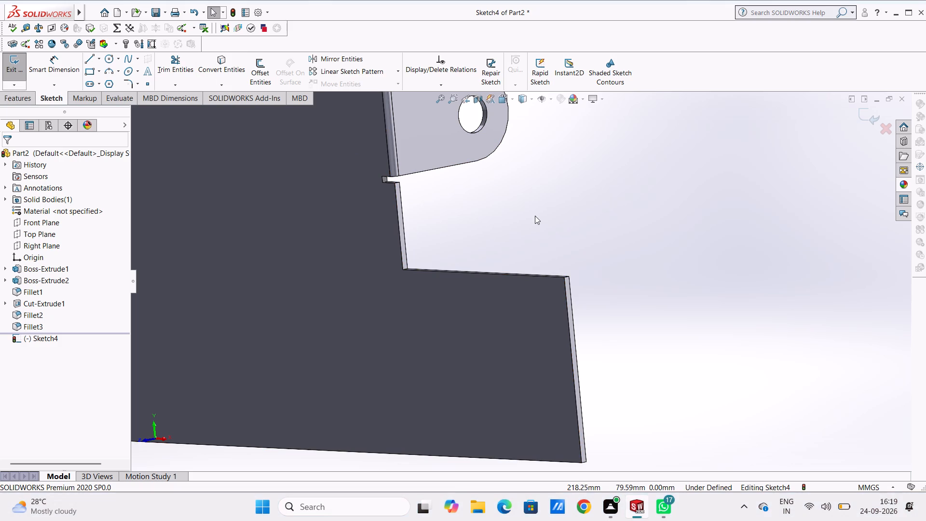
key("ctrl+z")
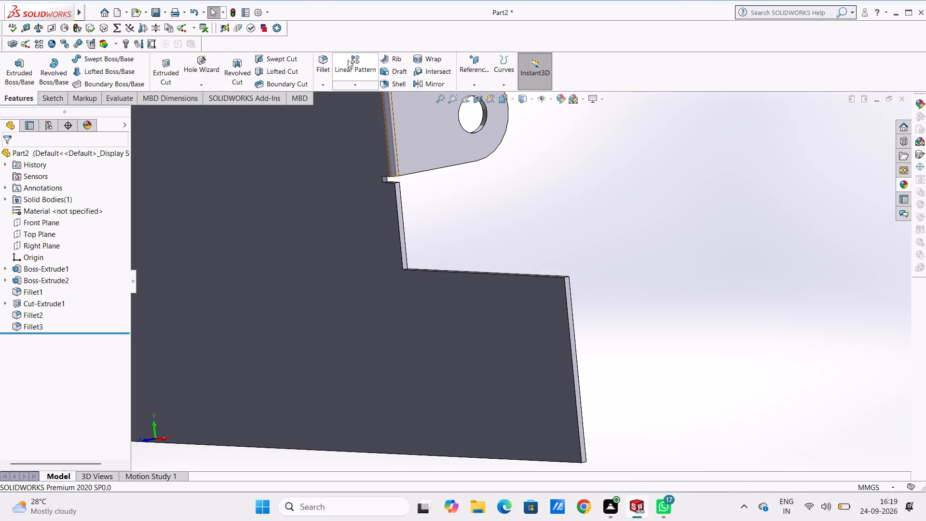
Fillet the two short corner edges at the free end of the plate's narrower stepped section with a 10 mm radius.
left_click(325, 58)
scroll(634, 309, "down", 3)
scroll(591, 289, "down", 3)
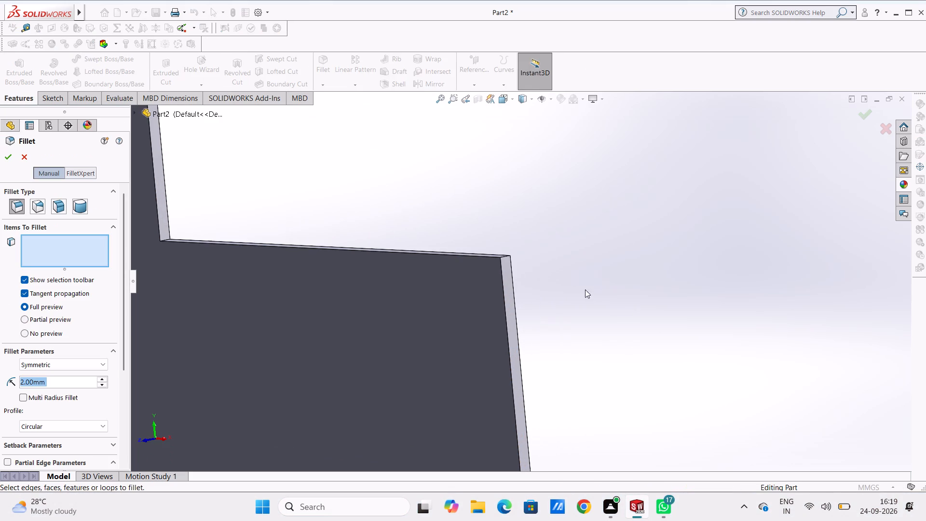
left_click(504, 257)
scroll(530, 304, "up", 4)
scroll(544, 394, "up", 4)
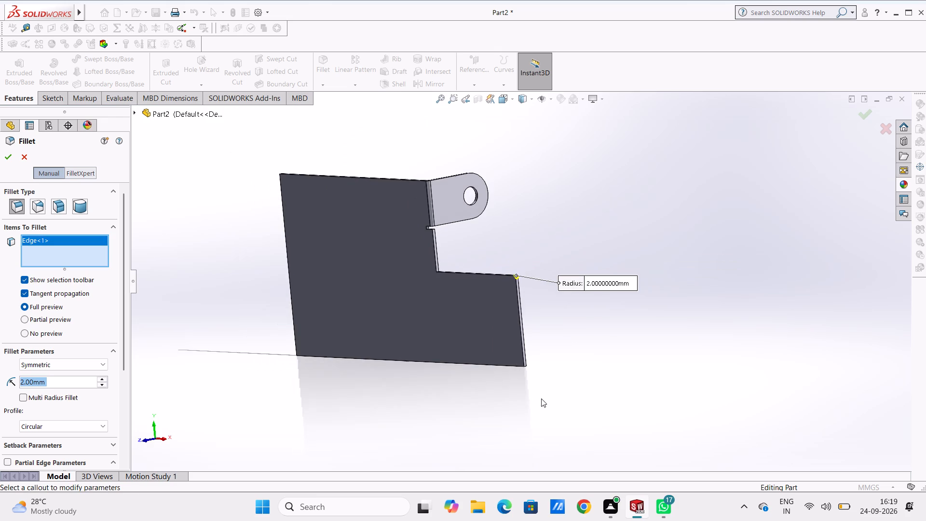
middle_click_drag(536, 403, 530, 349)
scroll(514, 313, "down", 3)
scroll(488, 271, "down", 3)
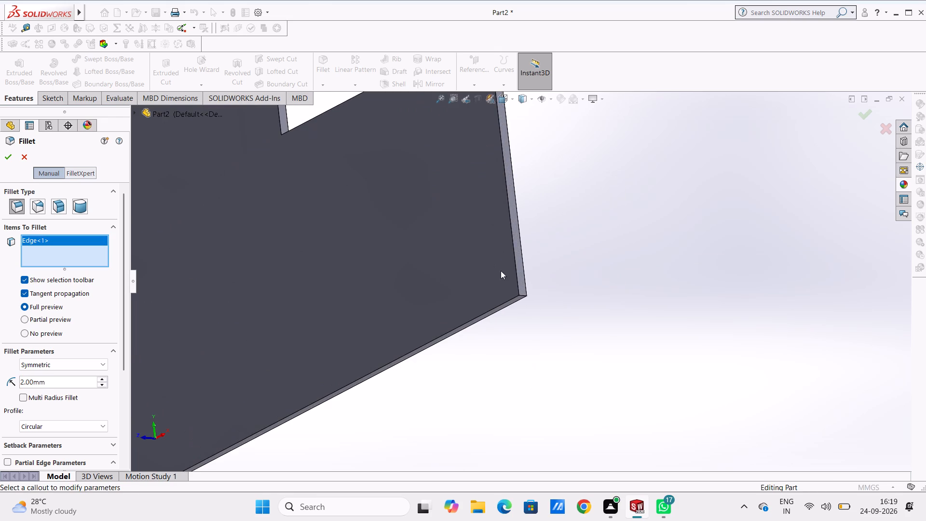
left_click(522, 296)
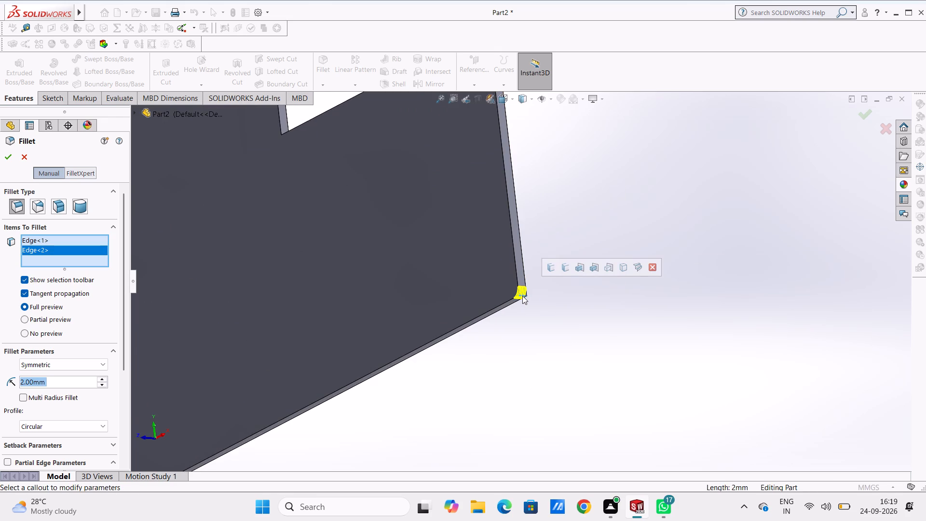
type("10")
key("Return")
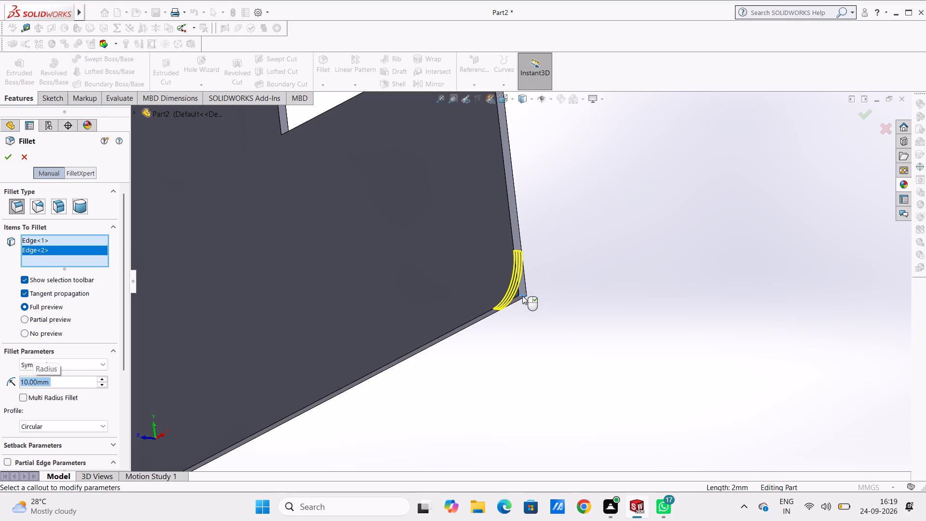
left_click(7, 159)
scroll(402, 251, "up", 6)
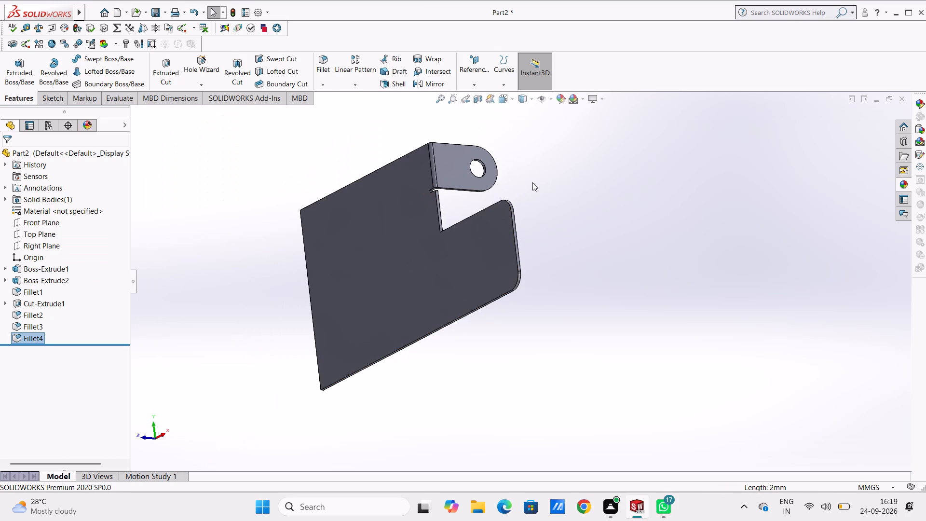
middle_click_drag(539, 184, 583, 246)
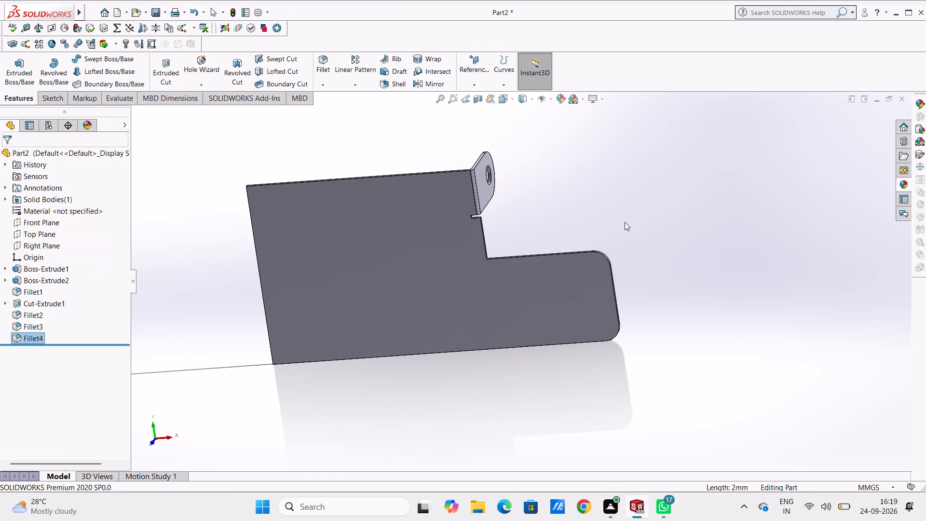
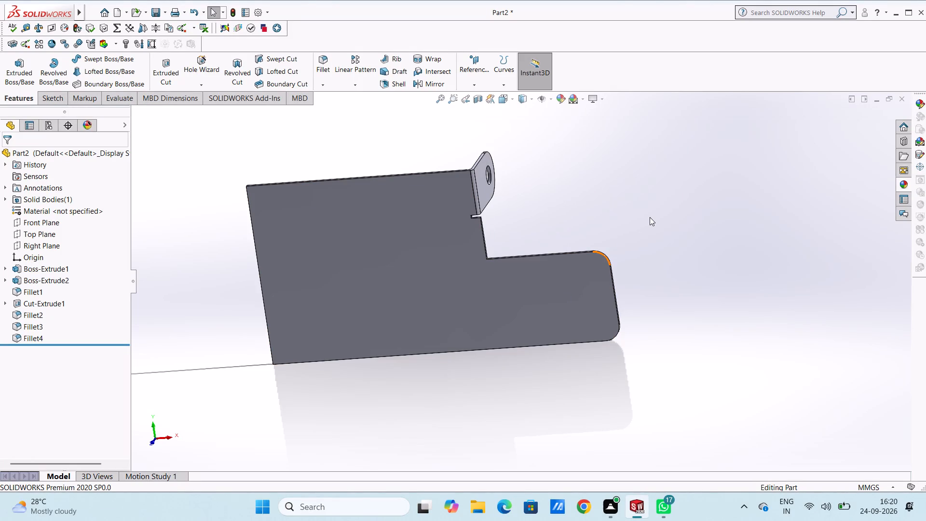
On the plate's front face, sketch an upper row of three aligned circles across the narrower section, about 15, 14 and 12 mm in diameter.
key("ctrl+1")
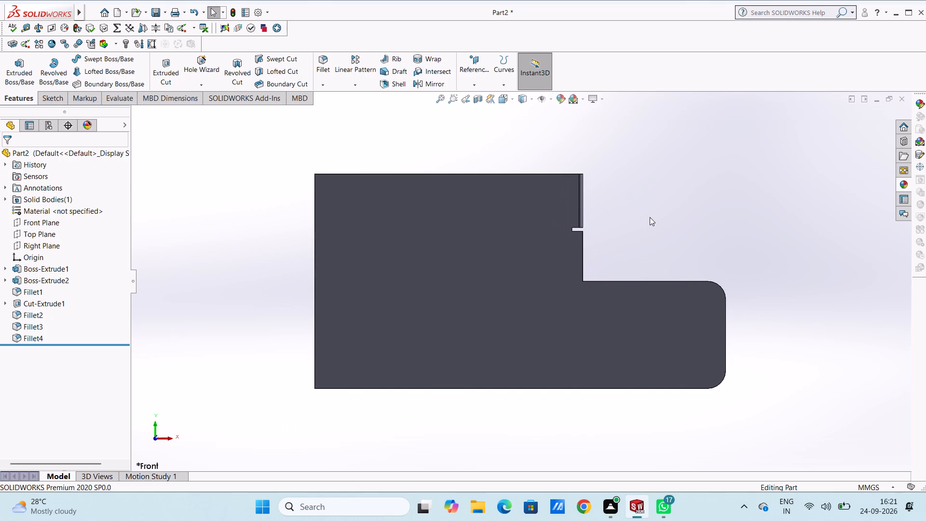
scroll(716, 304, "up", 2)
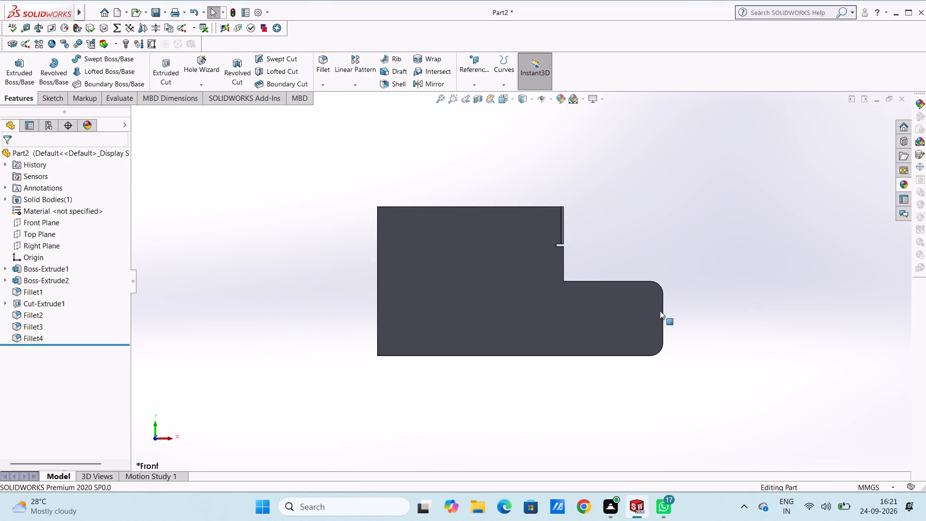
scroll(704, 312, "down", 2)
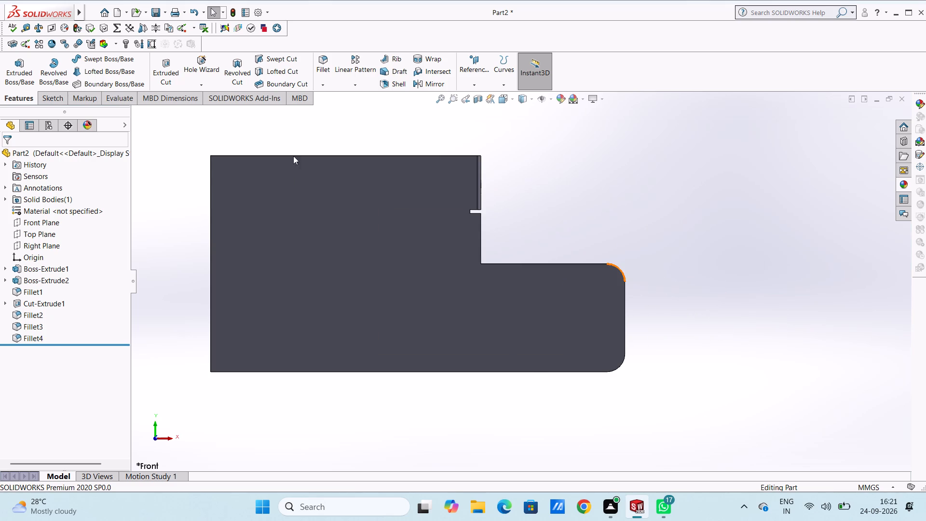
left_click(573, 304)
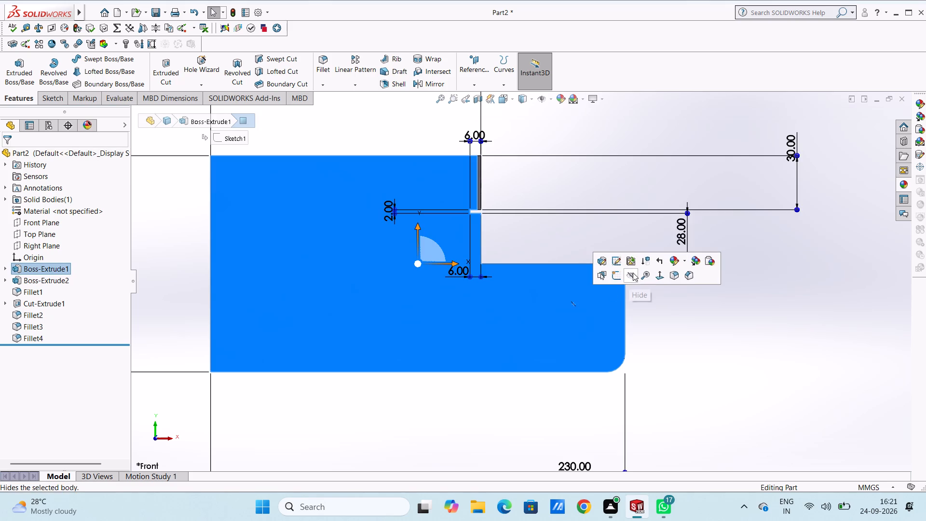
left_click(618, 278)
left_click(604, 253)
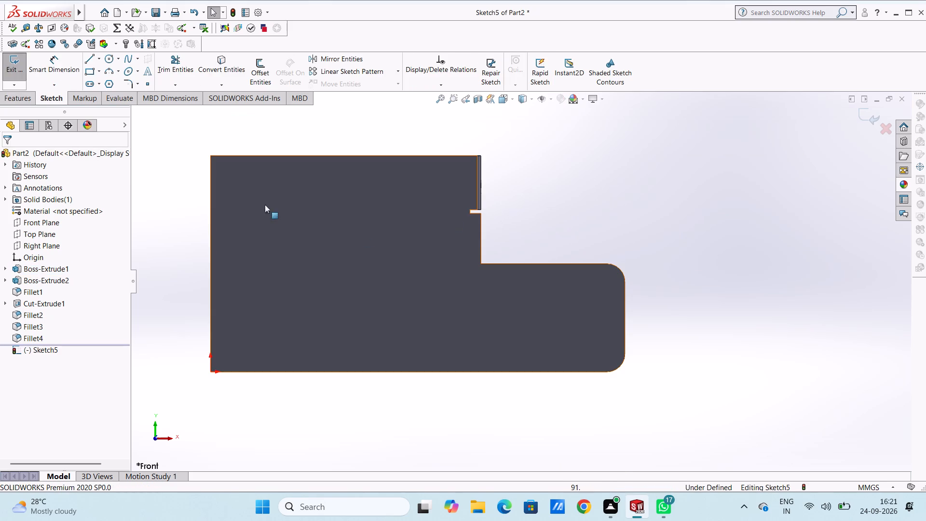
left_click(106, 58)
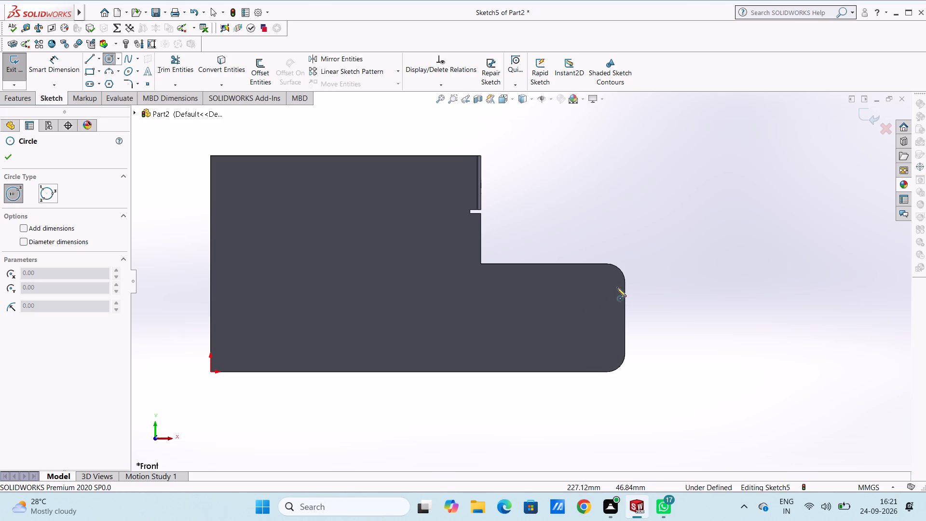
left_click(504, 288)
left_click(512, 300)
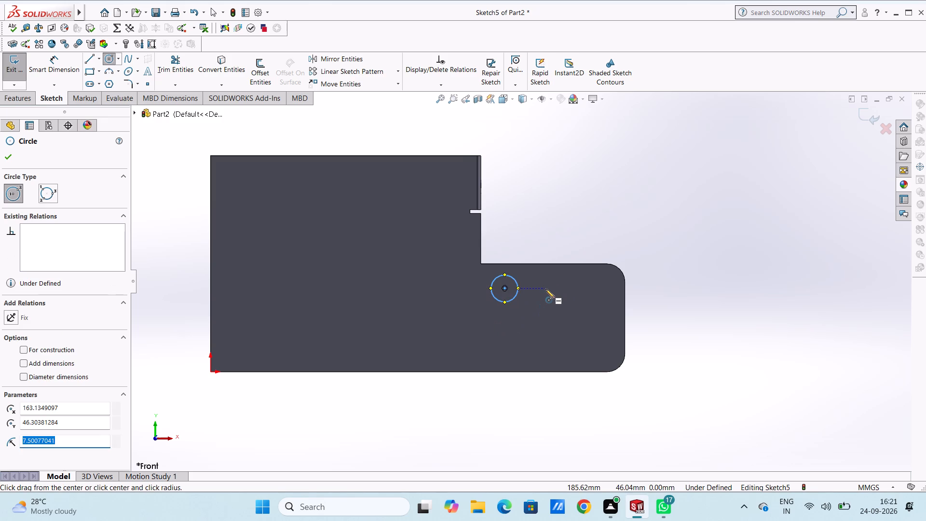
left_click(546, 287)
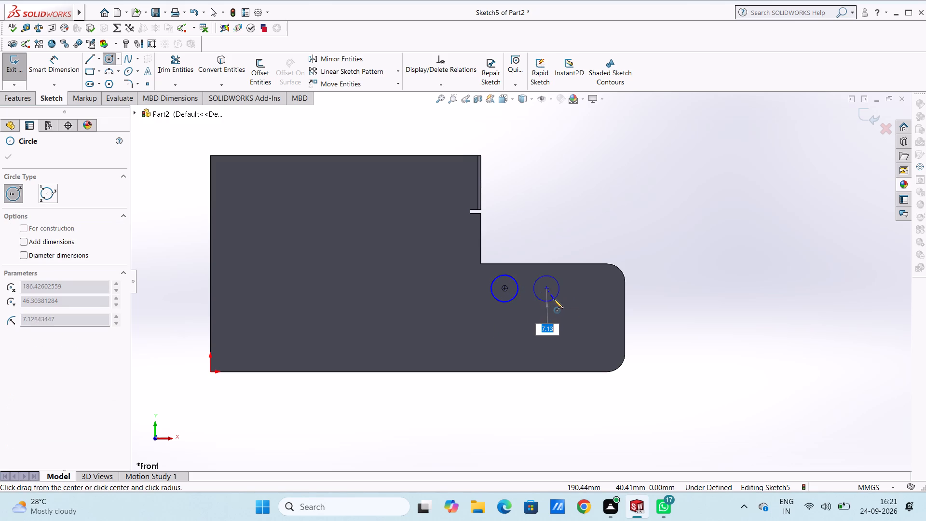
left_click(554, 299)
left_click(588, 287)
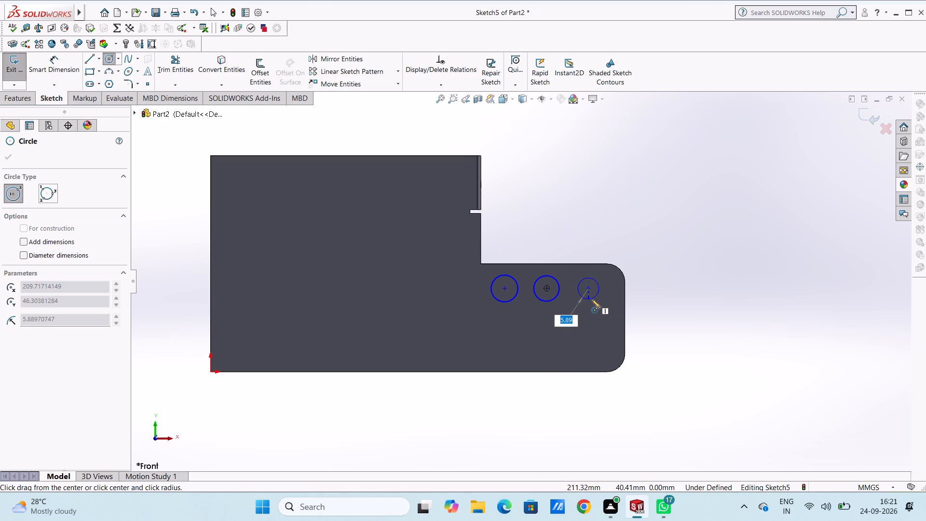
left_click(591, 299)
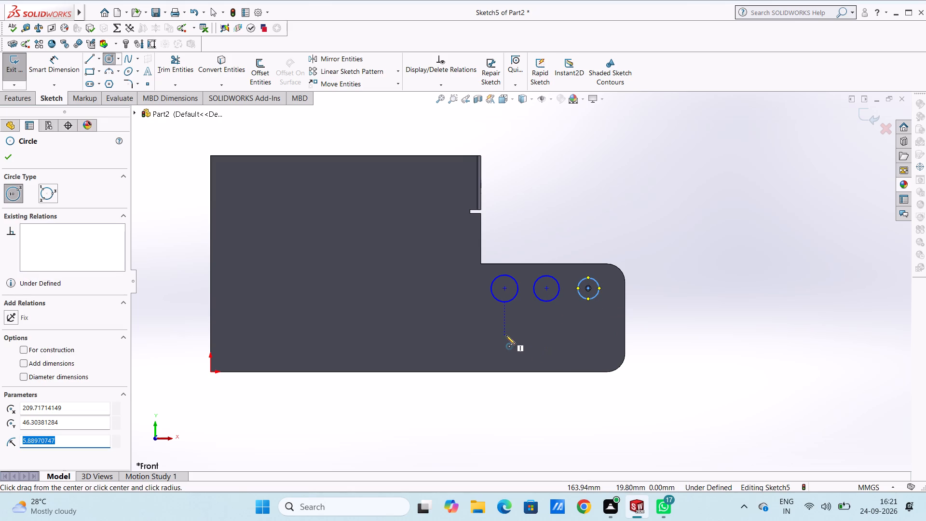
Sketch a lower row of three circles, each about 13 to 14 mm in diameter, aligned about 23 mm directly below the upper three.
left_click(504, 330)
left_click(511, 341)
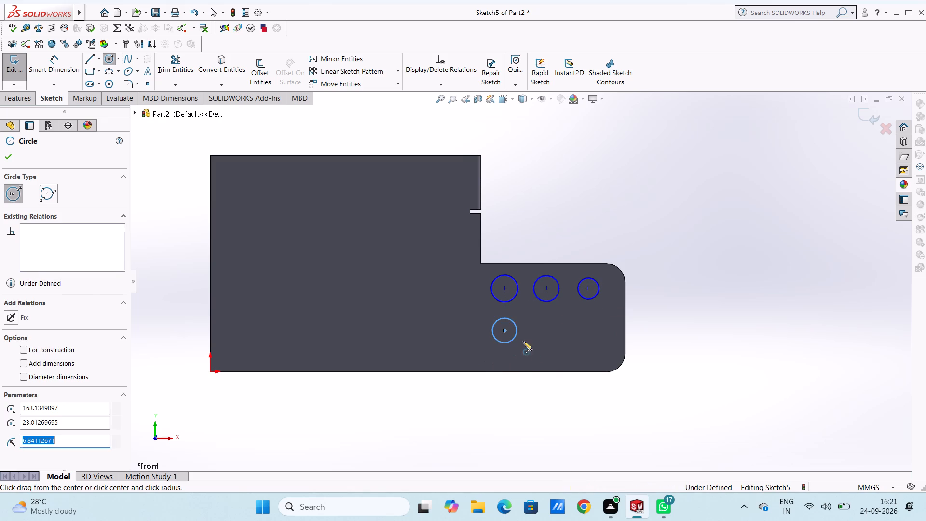
left_click(546, 330)
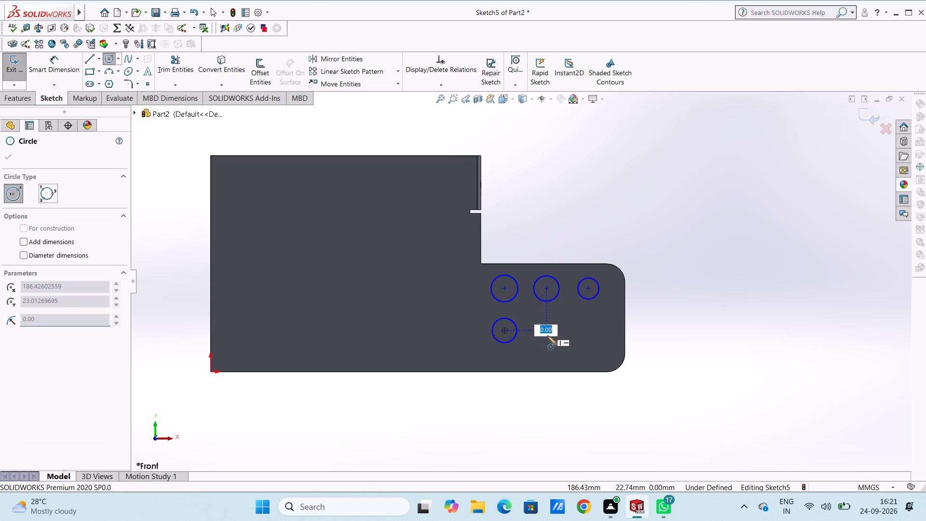
left_click(549, 342)
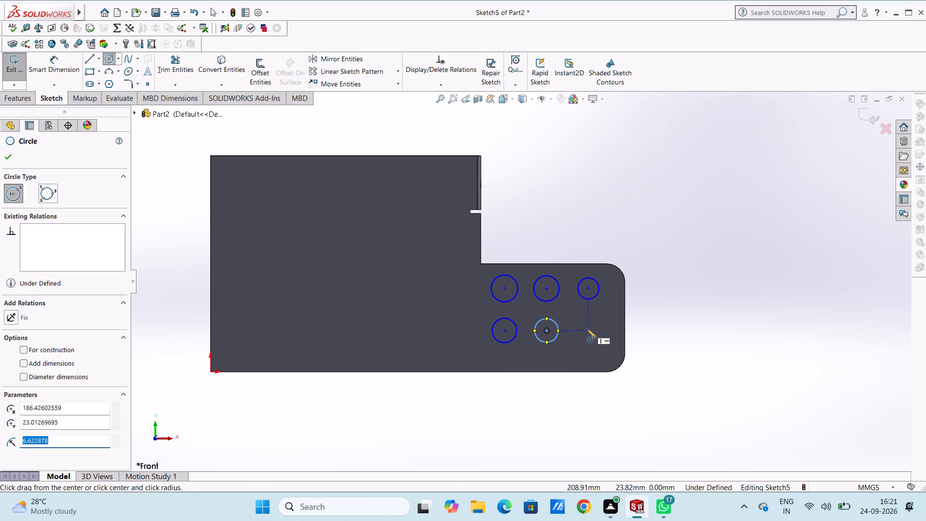
left_click(587, 329)
left_click(592, 342)
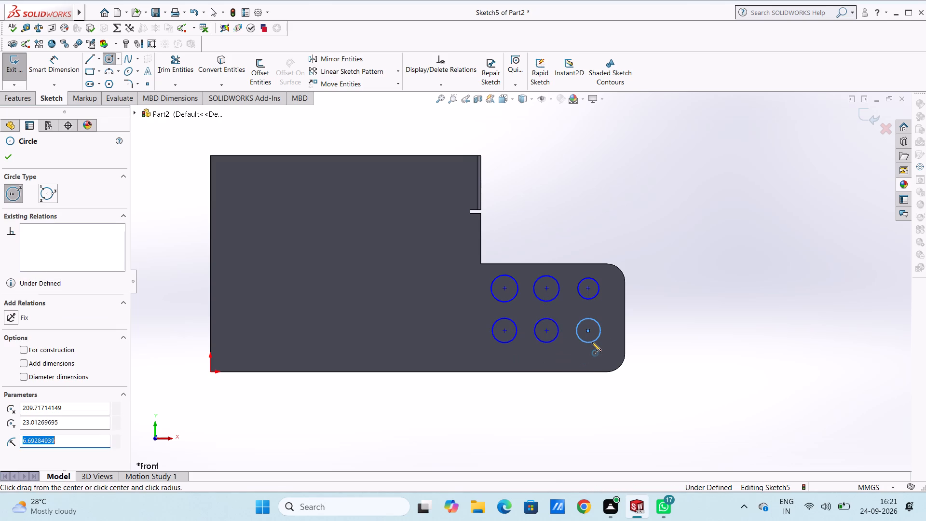
key("Escape")
key("Escape")
key("Escape")
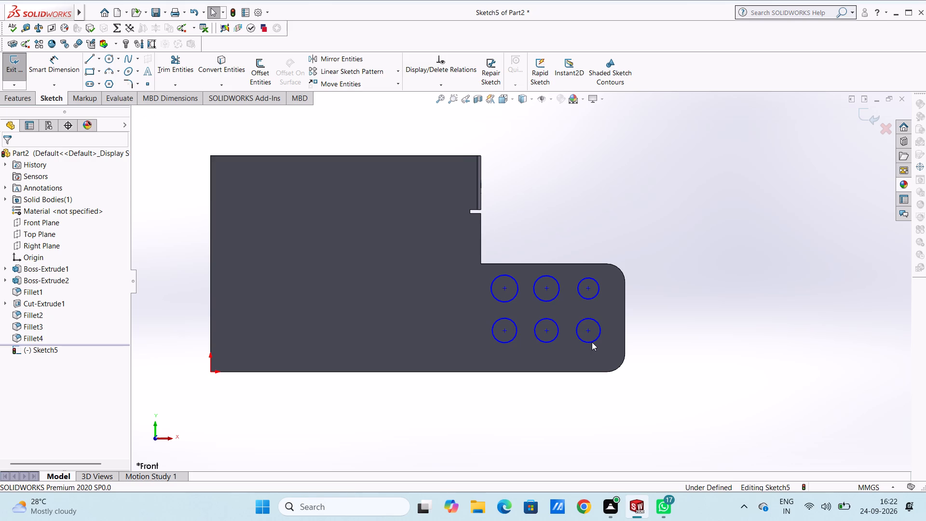
Dimension the upper-row circle nearest the step with a 10 mm diameter.
left_click(66, 63)
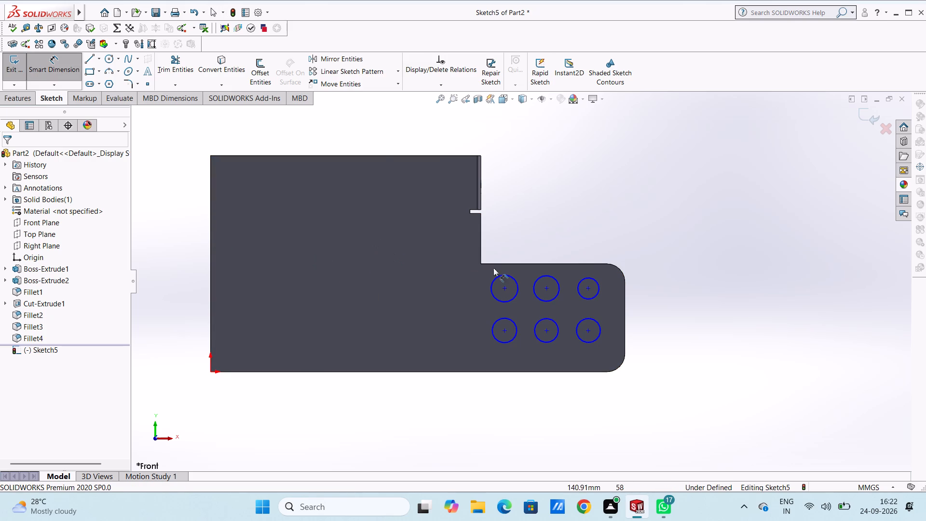
left_click(506, 276)
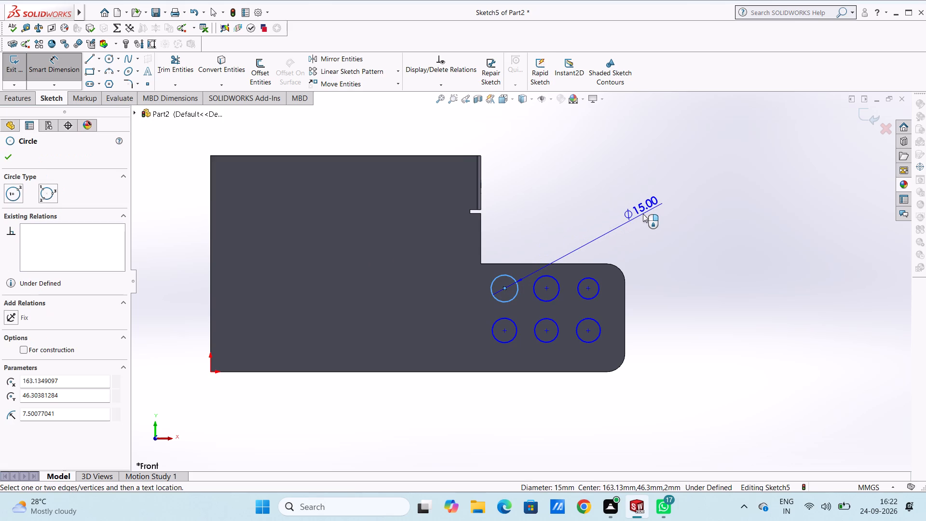
left_click(643, 214)
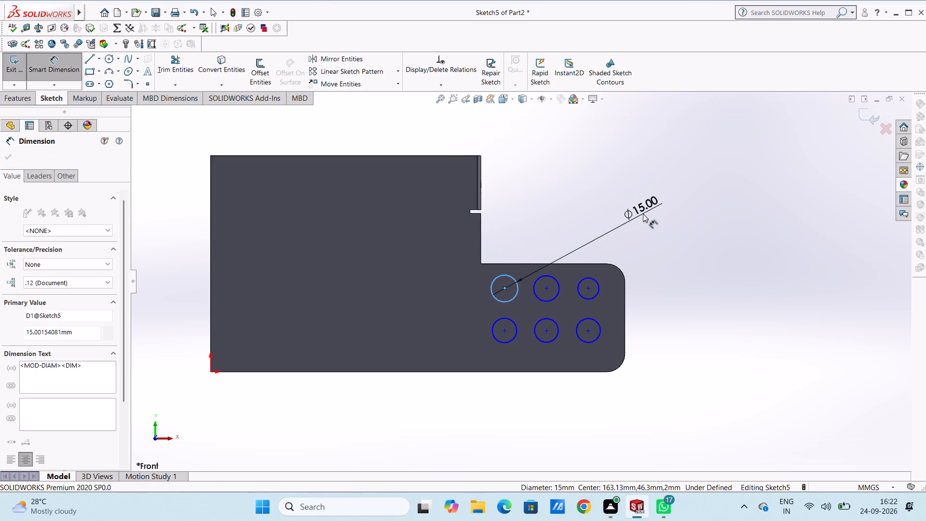
type("10")
key("Return")
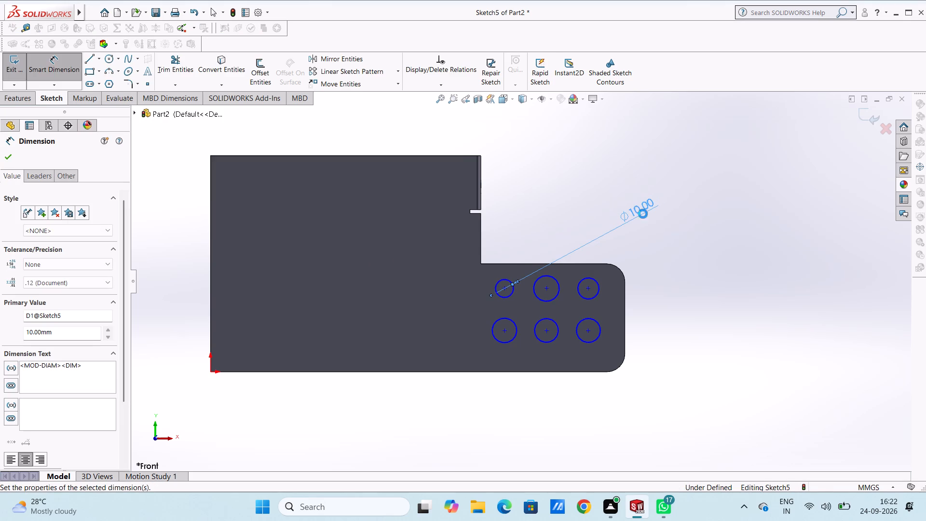
left_click(577, 204)
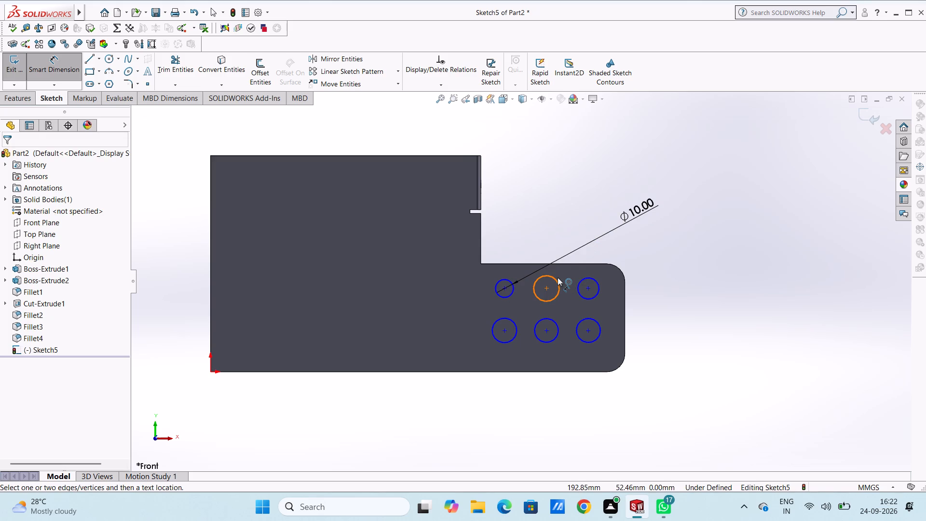
Dimension the middle circle of the upper row with a 10 mm diameter.
left_click(558, 277)
left_click(661, 168)
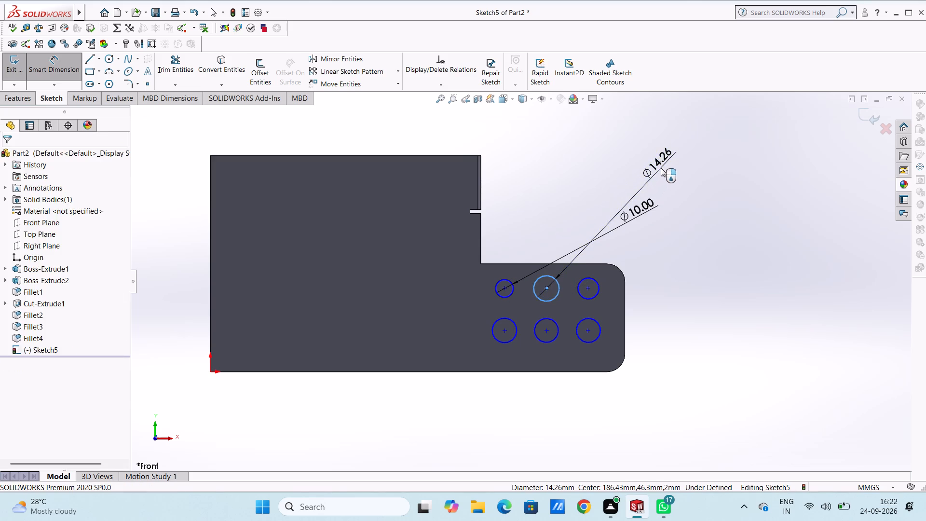
key("8")
key("Return")
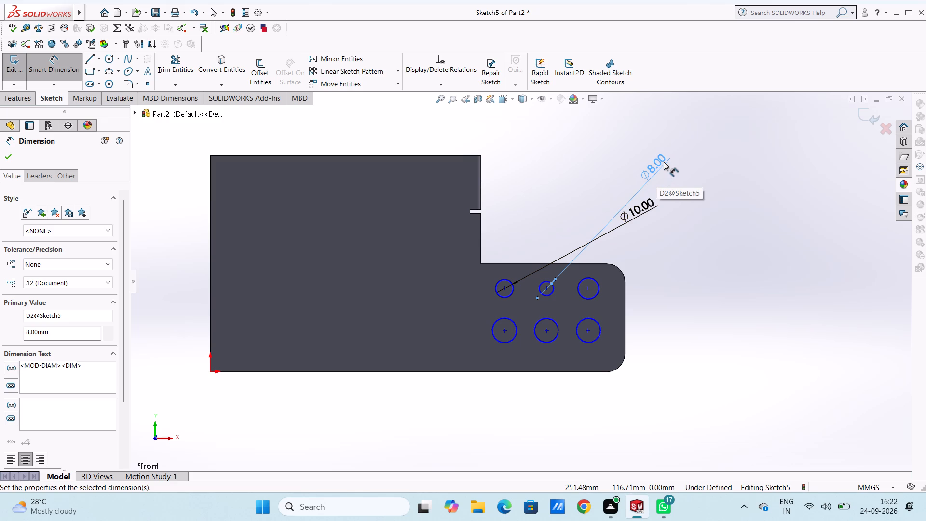
double_click(662, 160)
type("10")
key("Return")
left_click(564, 165)
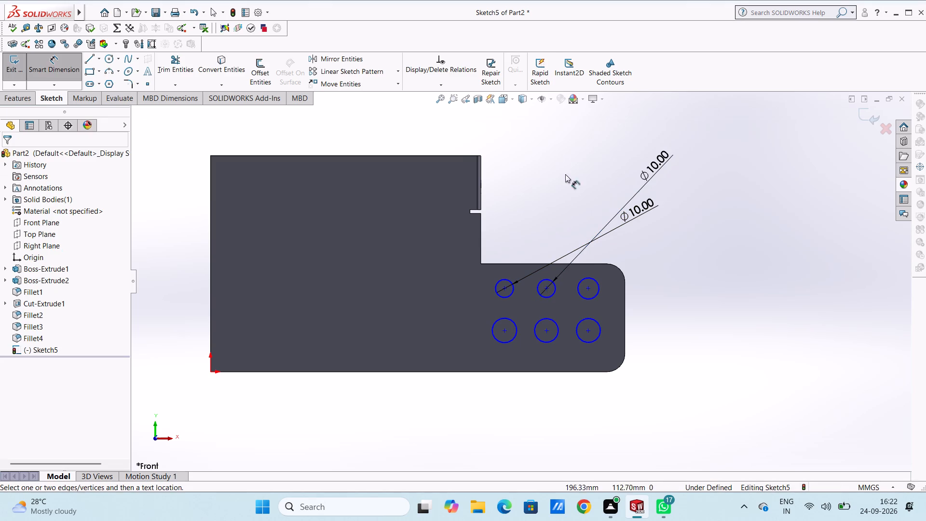
Dimension the upper-row circle nearest the plate's rounded free end with a 10 mm diameter.
left_click(596, 279)
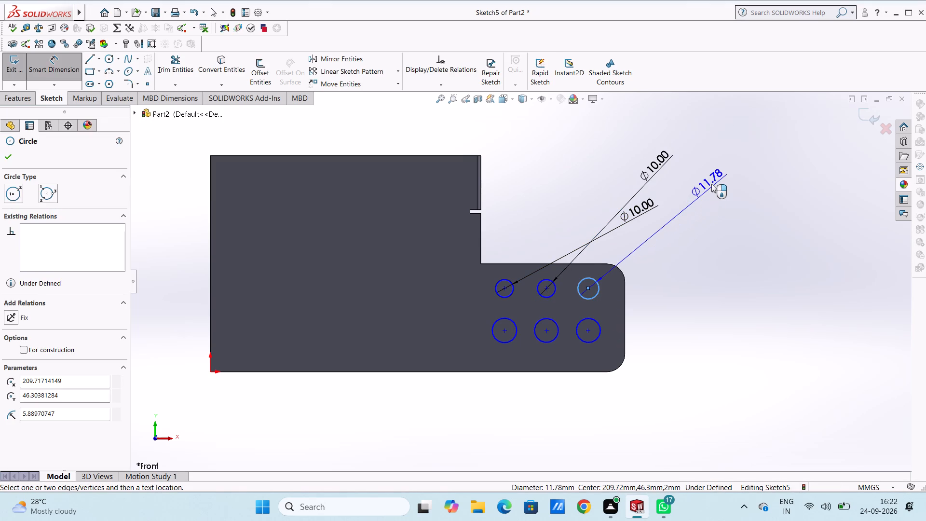
left_click(711, 184)
type("10")
key("Return")
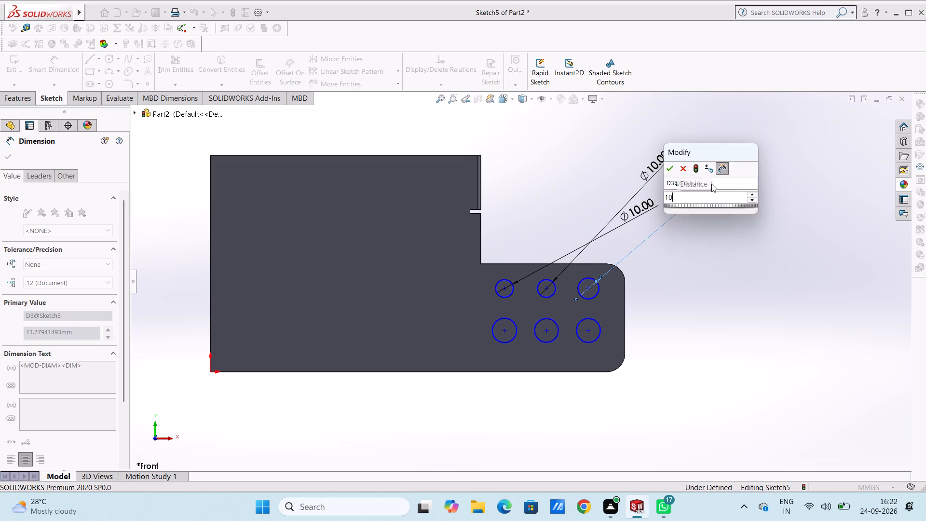
left_click(681, 293)
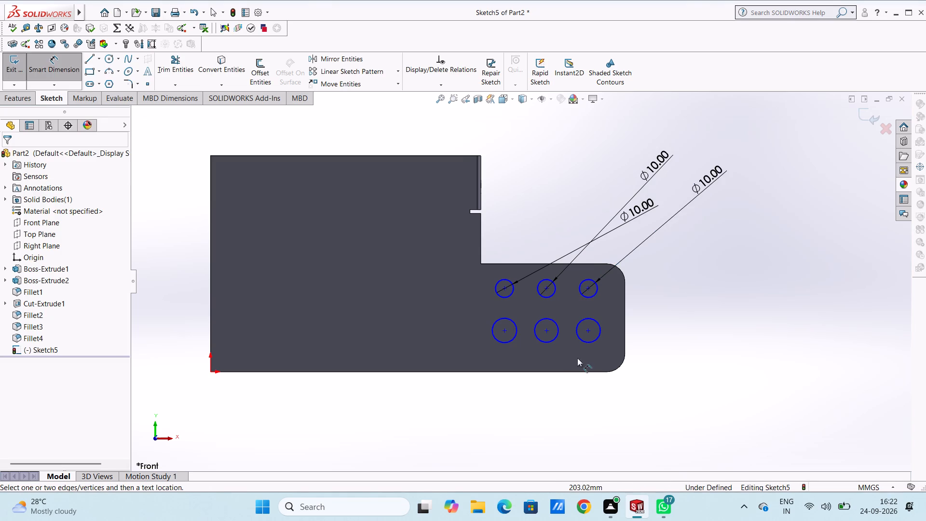
Dimension the lower-row circle nearest the plate's rounded free end with a 10 mm diameter.
left_click(591, 341)
left_click(701, 407)
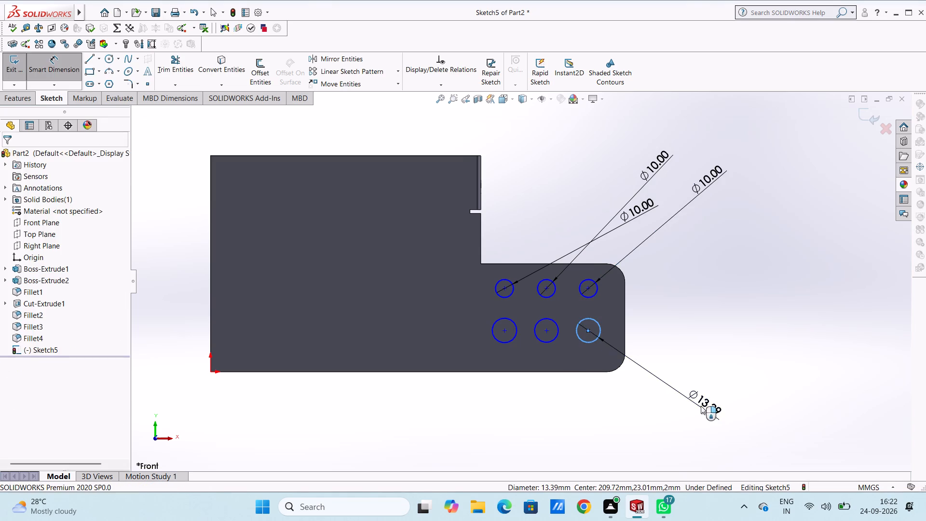
type("10")
key("Return")
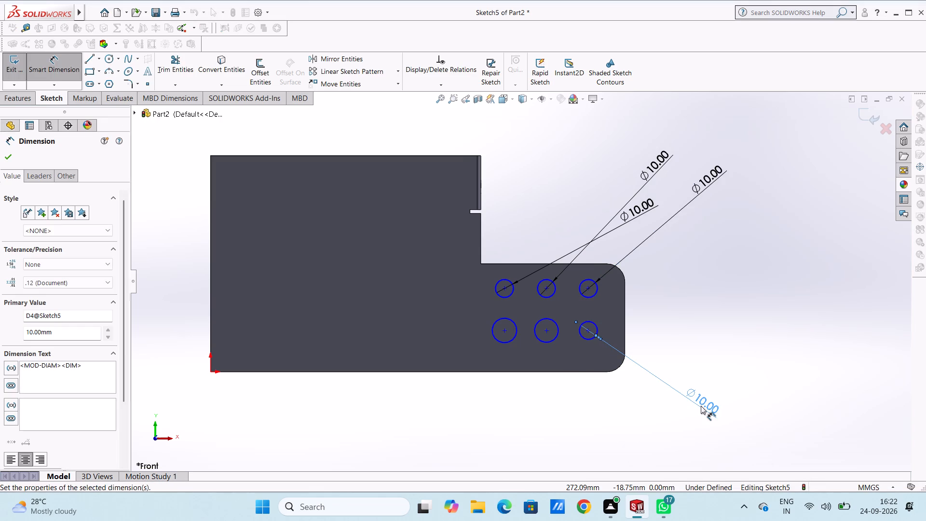
left_click(695, 337)
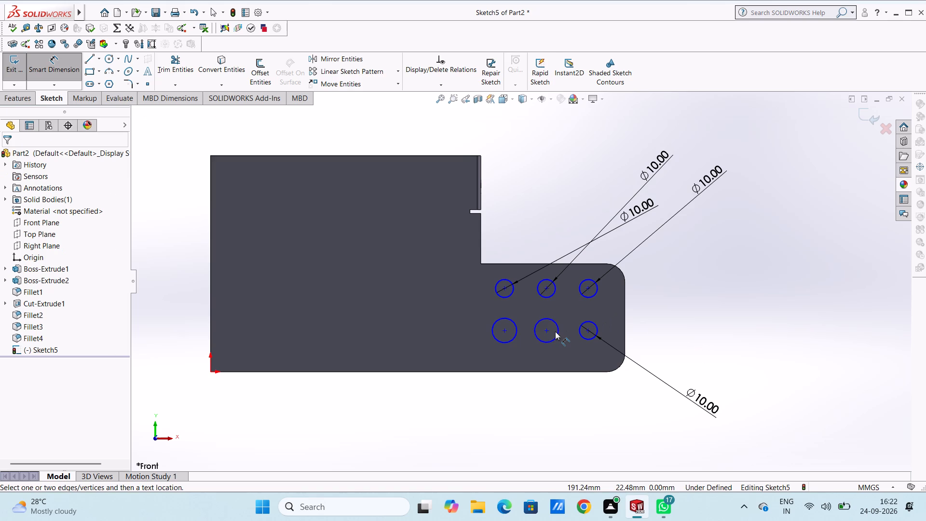
Dimension the middle circle of the lower row with a 10 mm diameter.
left_click(555, 331)
left_click(556, 336)
left_click(629, 426)
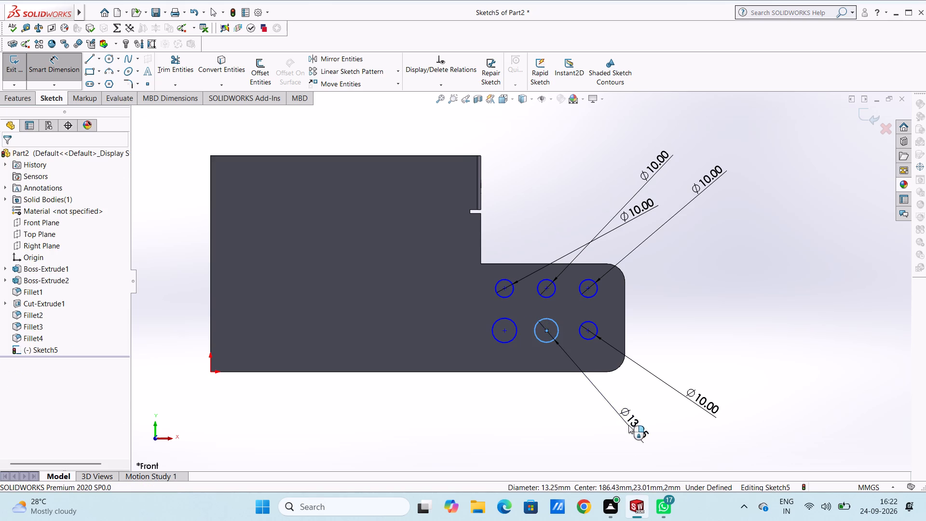
type("10")
key("Return")
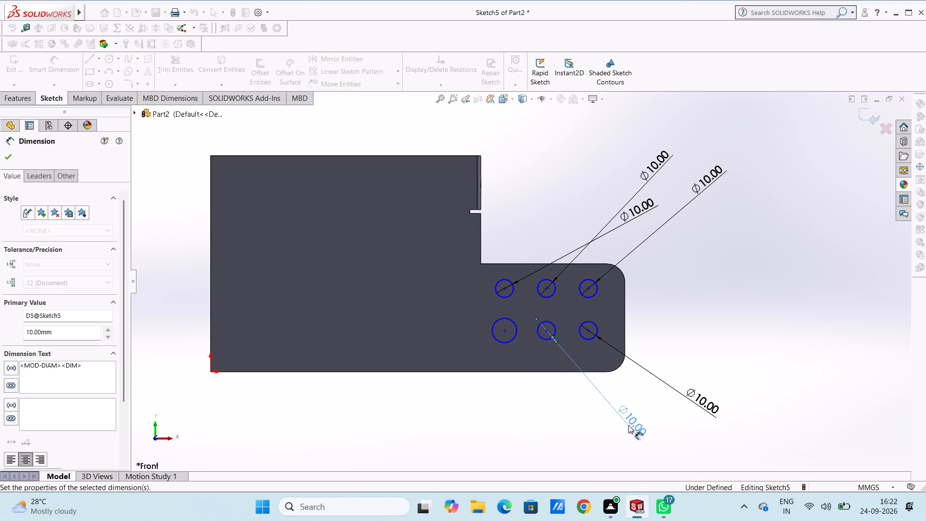
left_click(584, 407)
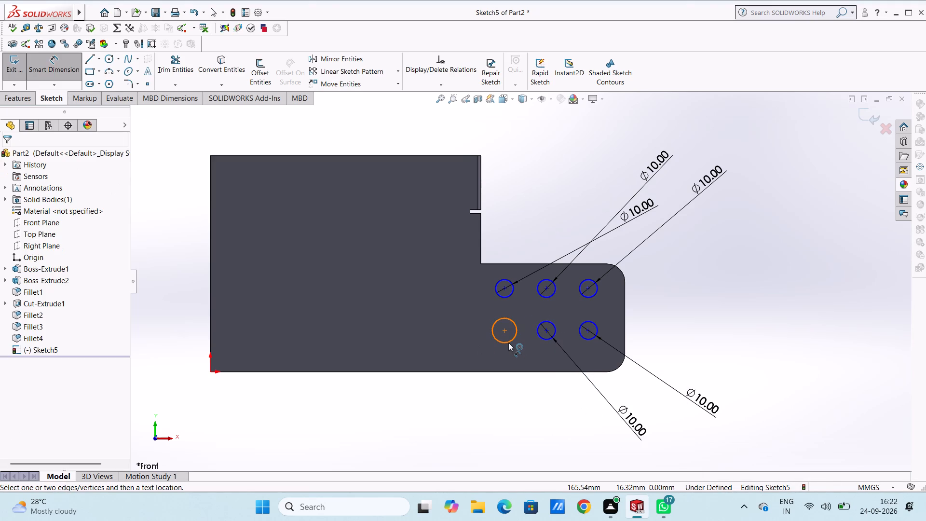
Dimension the remaining lower-row circle, farthest from the plate's rounded free end, with a 10 mm diameter.
left_click(508, 343)
left_click(586, 438)
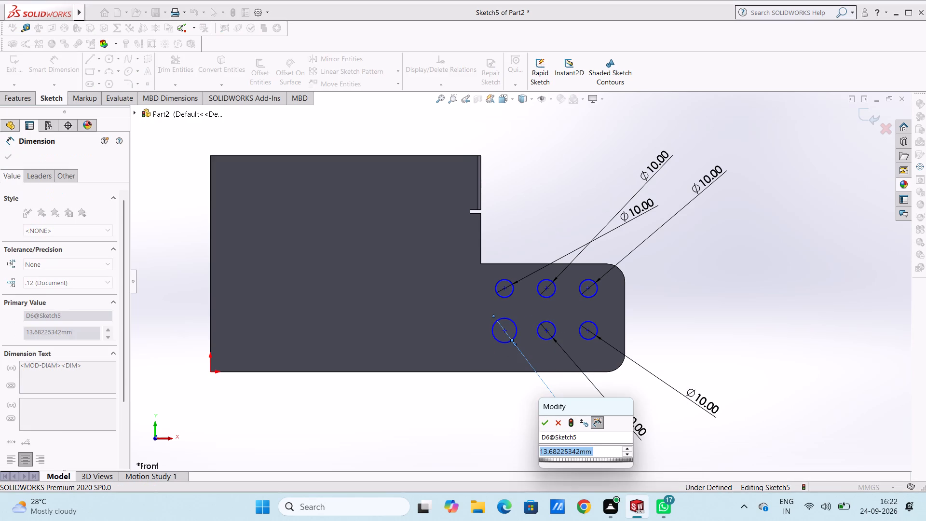
type("10")
key("Return")
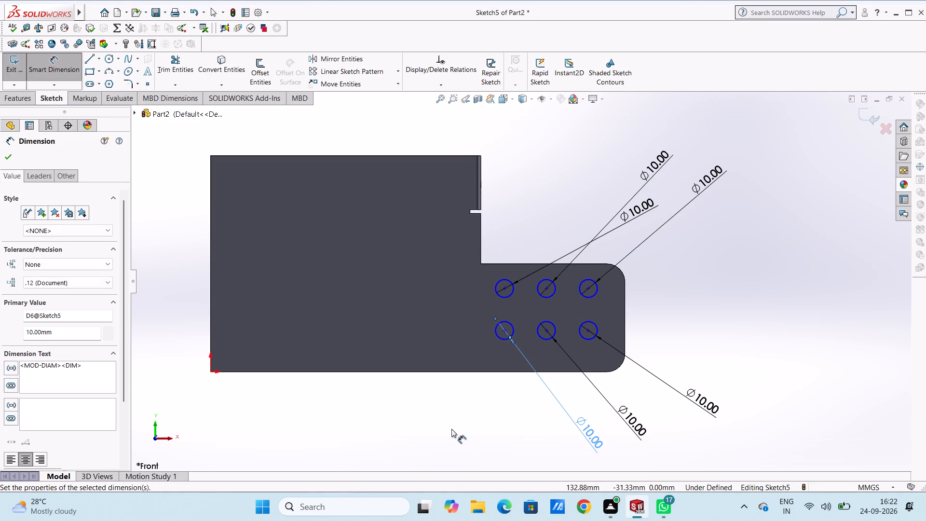
left_click(452, 429)
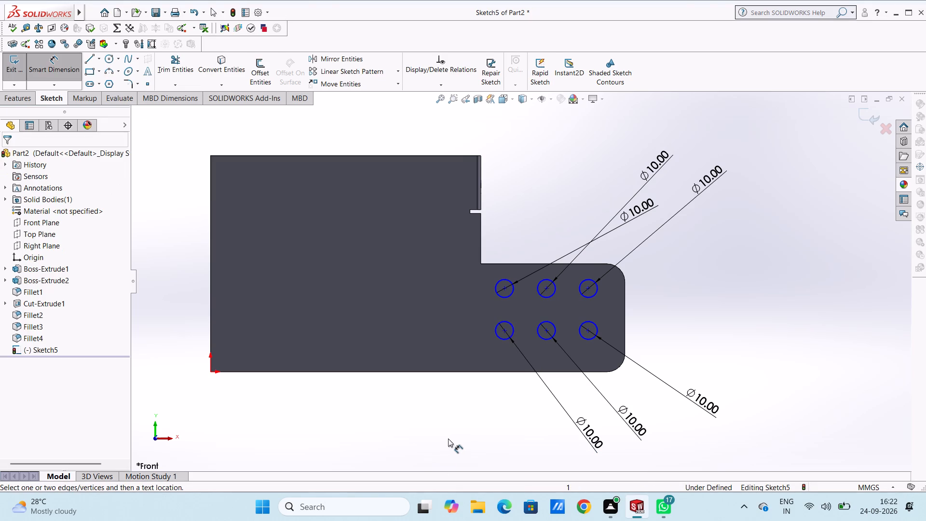
Dimension the vertical centre spacing between the two circles nearest the plate's rounded free end as 30 mm.
left_click(587, 288)
left_click(587, 329)
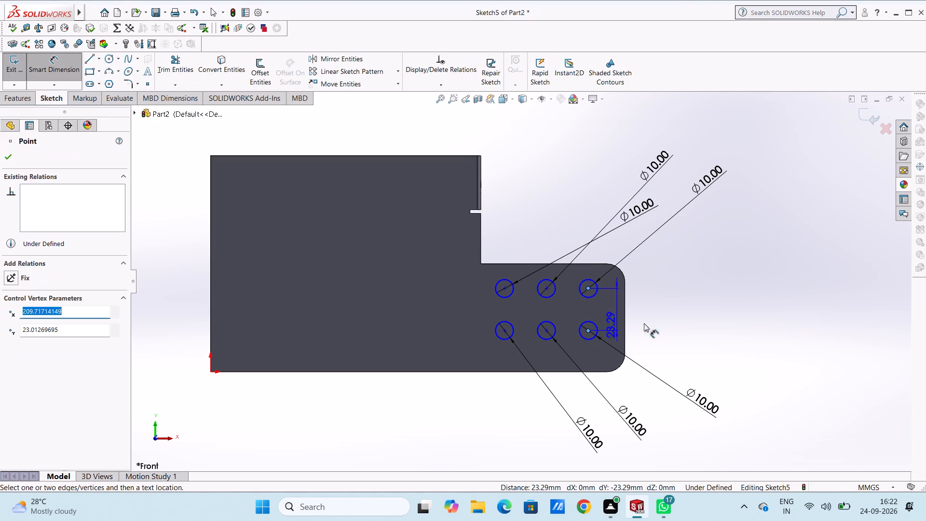
left_click(751, 303)
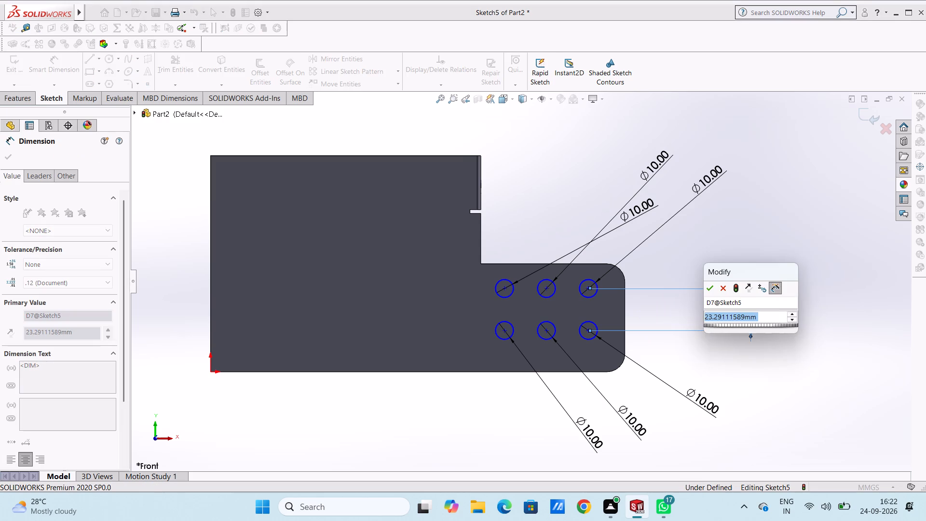
type("30")
key("Return")
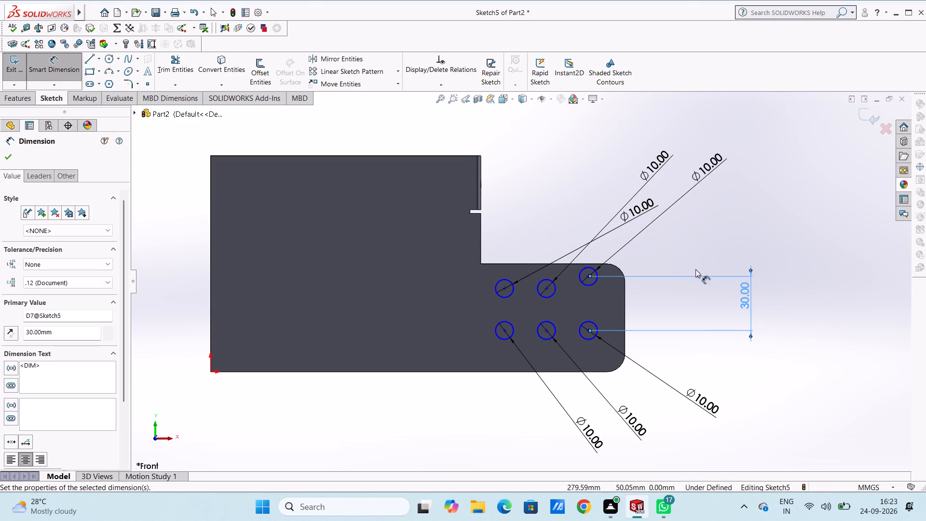
left_click(689, 243)
Dimension the vertical centre spacing between the two middle circles as 30 mm.
left_click(545, 288)
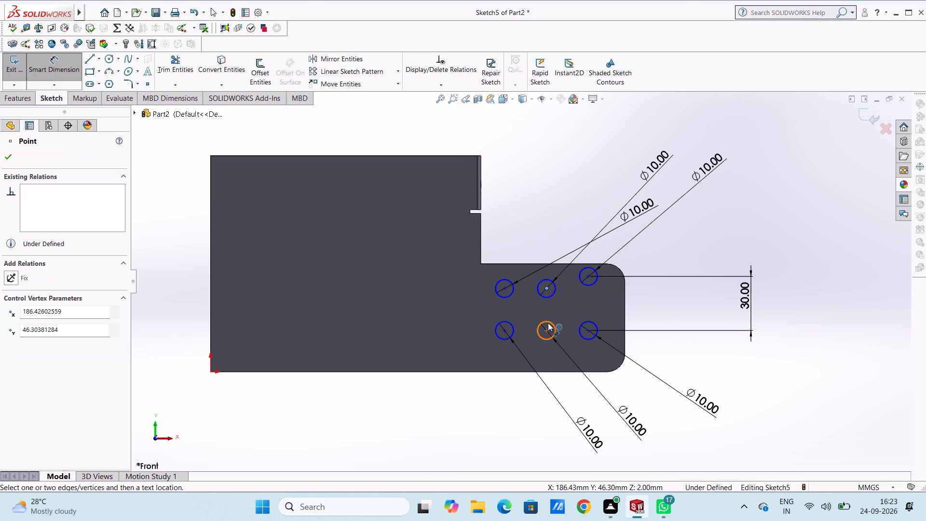
left_click(547, 329)
left_click(838, 305)
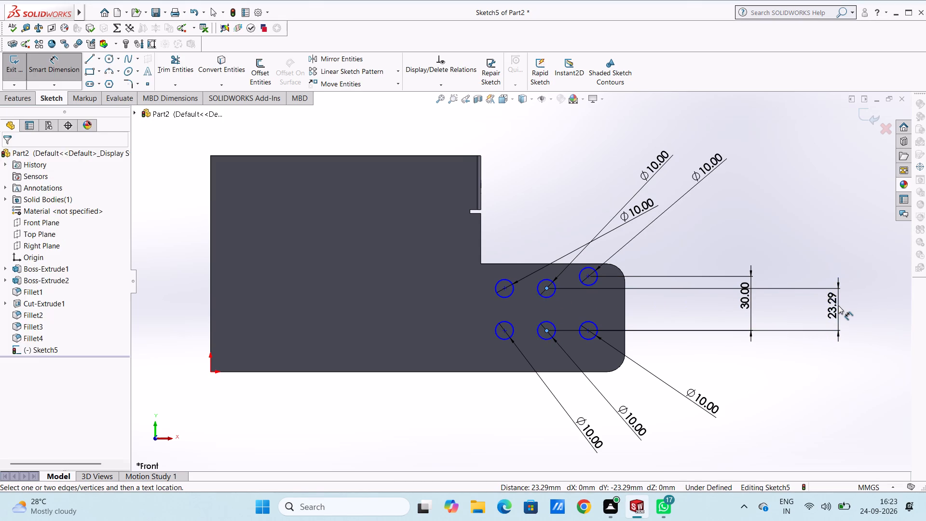
type("30")
key("Return")
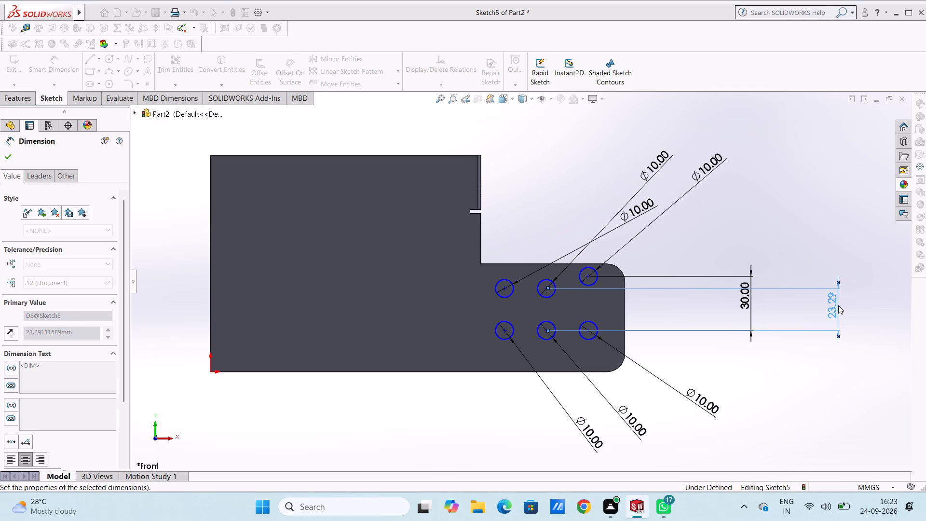
left_click(806, 214)
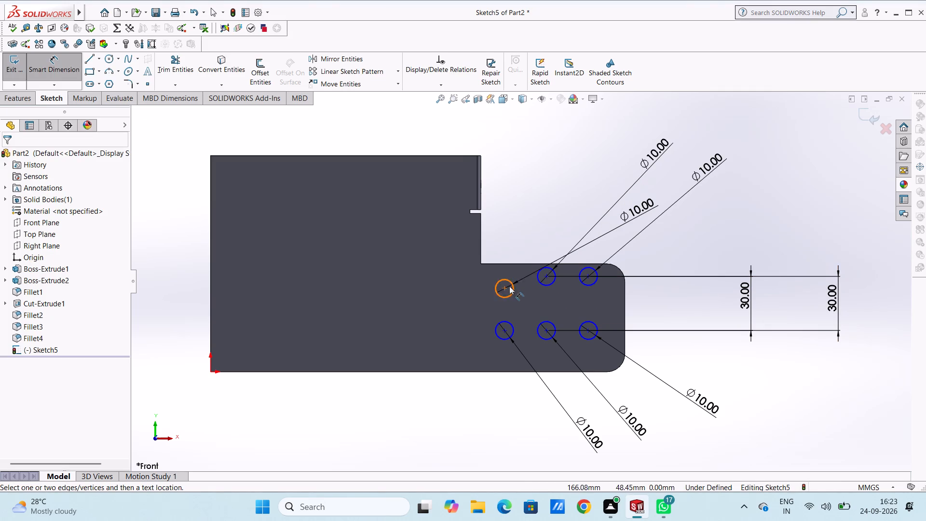
Dimension the vertical centre spacing between the two circles farthest from the rounded free end as 30 mm.
left_click(505, 288)
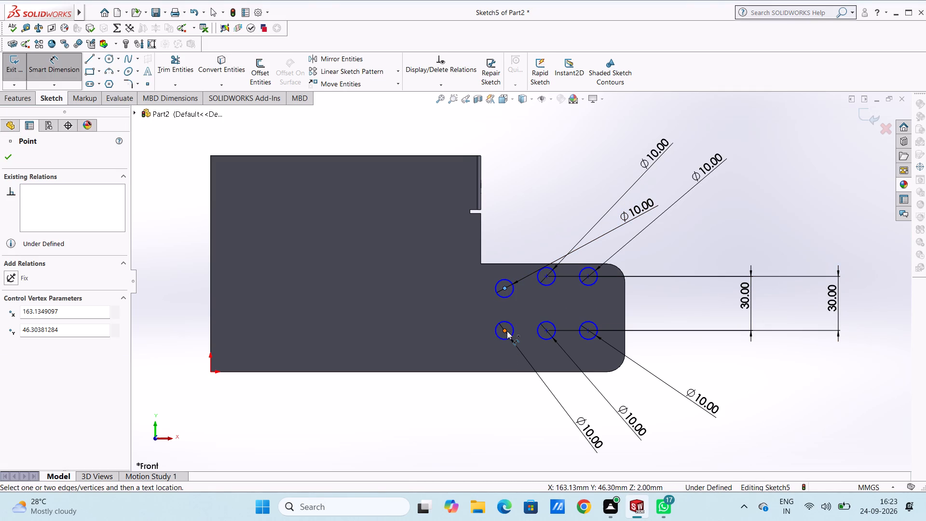
left_click(507, 331)
left_click(874, 317)
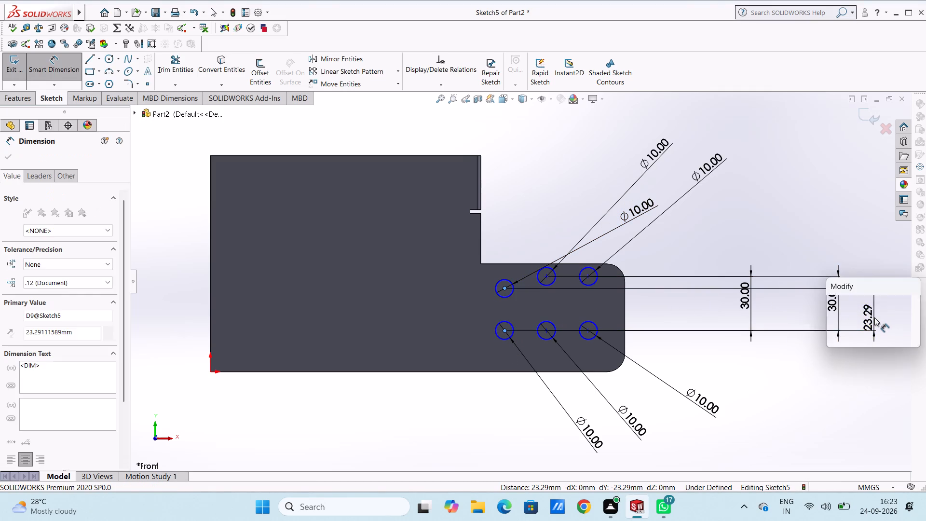
type("30")
key("Return")
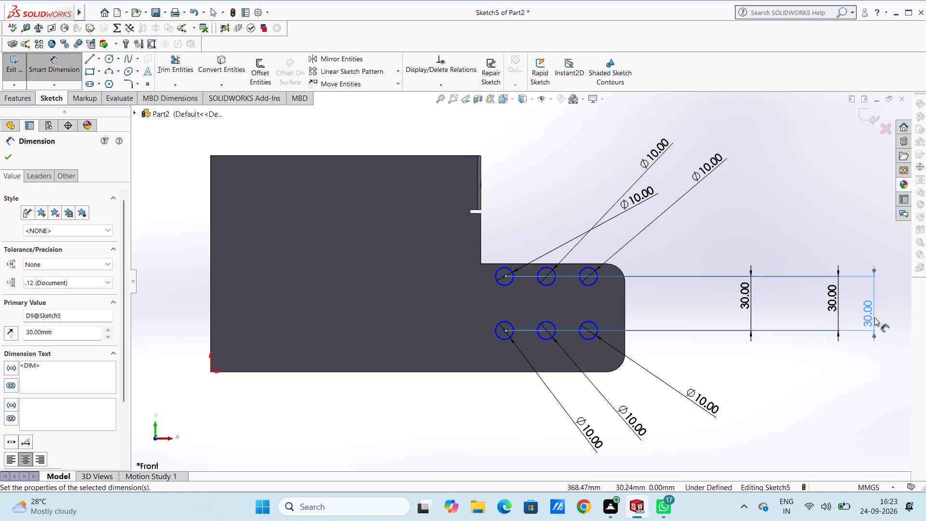
left_click(758, 230)
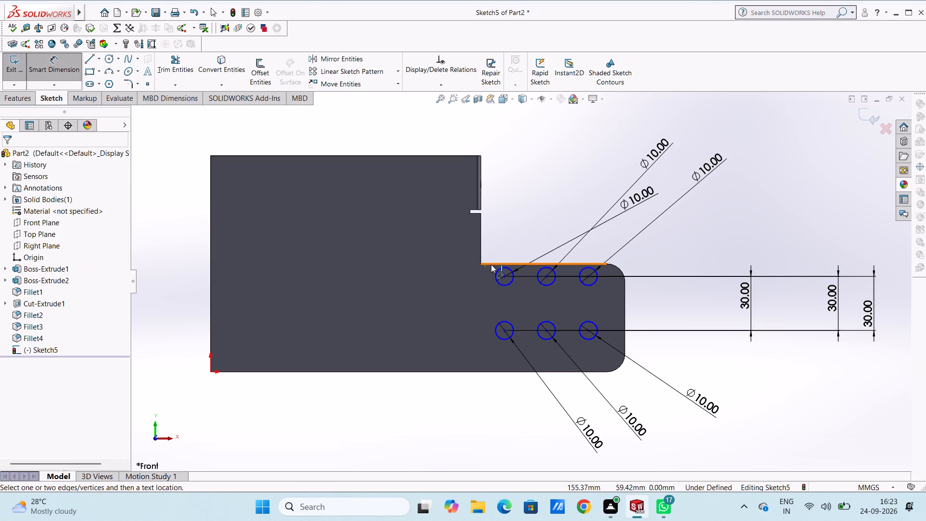
Dimension the upper-row circle farthest from the rounded end 15 mm below the upper edge of the plate's narrow section.
left_click(491, 264)
left_click(505, 276)
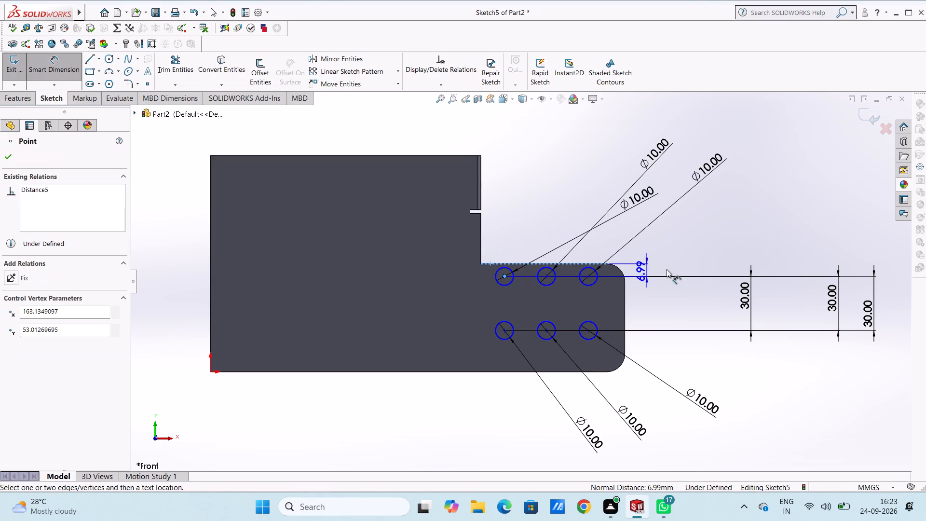
left_click(712, 263)
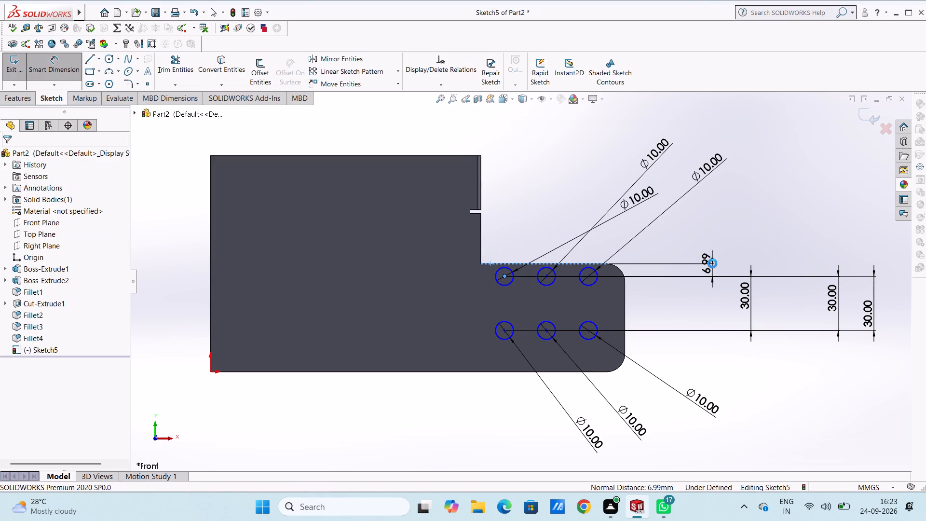
type("15")
key("Return")
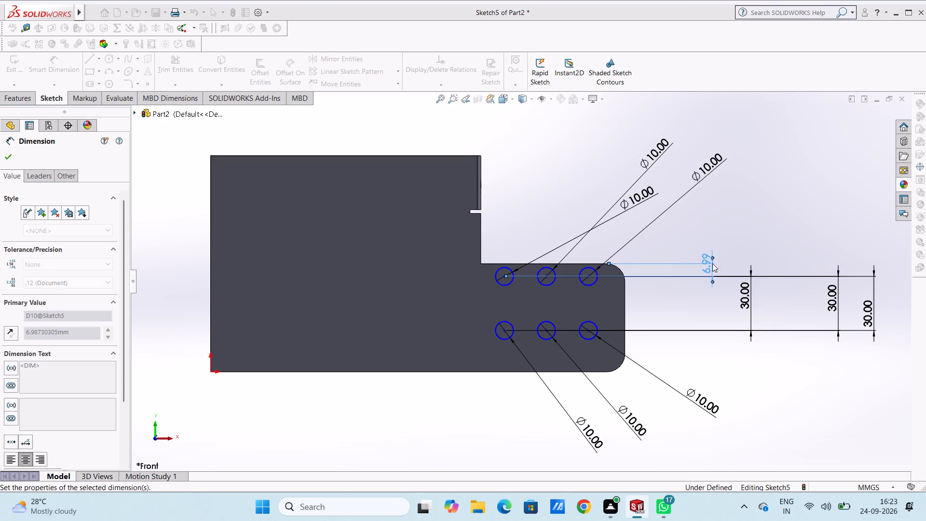
left_click(653, 247)
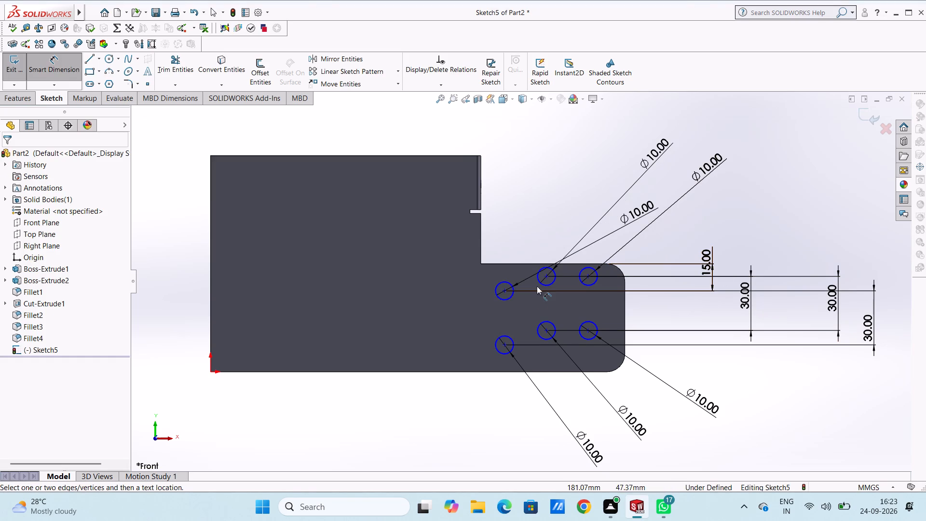
Dimension the middle upper-row circle's centre 15 mm below the upper edge of the narrow section.
left_click(545, 277)
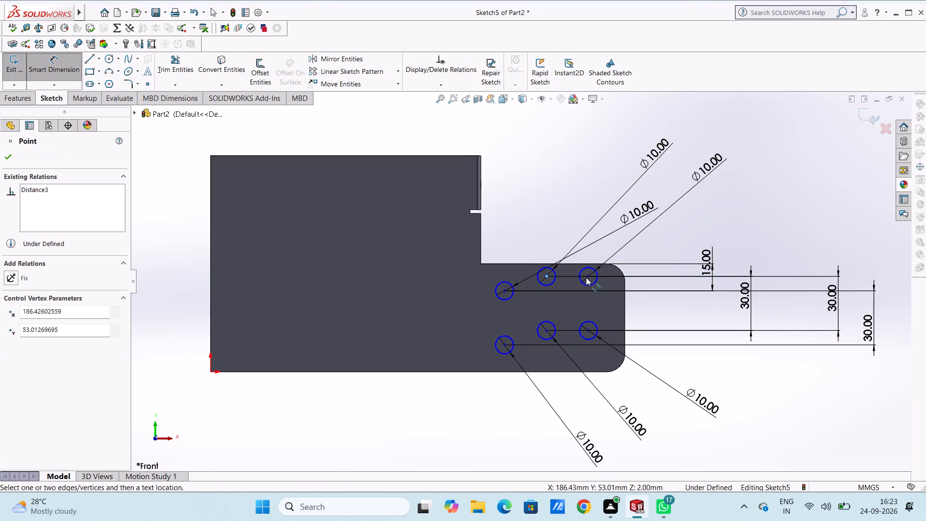
left_click(574, 262)
left_click(816, 241)
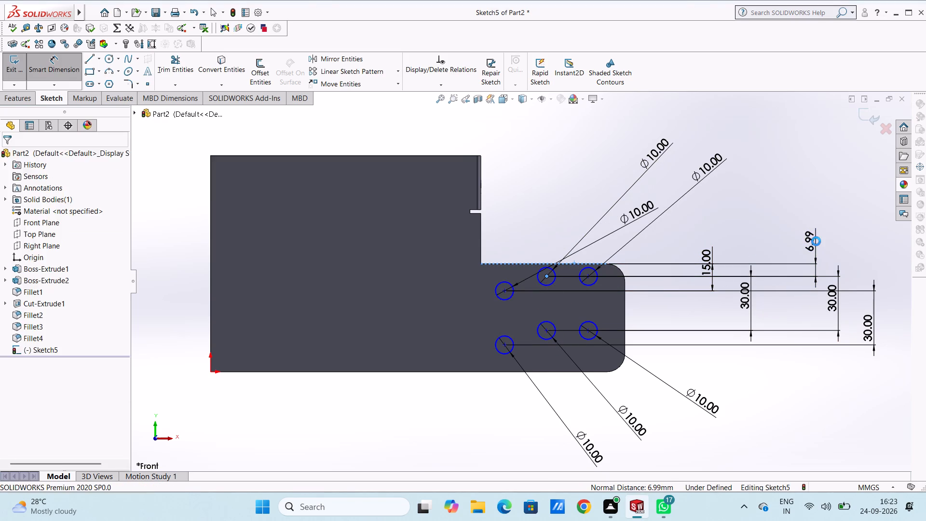
type("15")
key("Return")
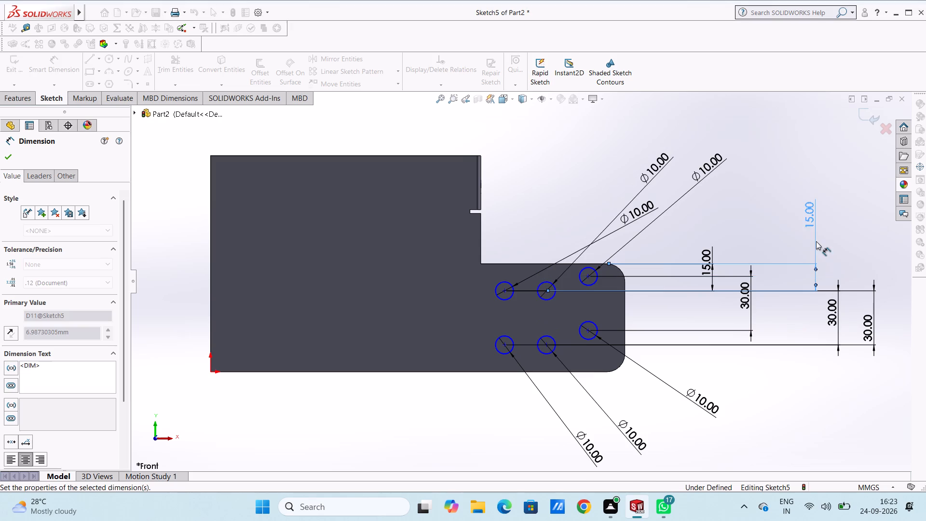
left_click(761, 226)
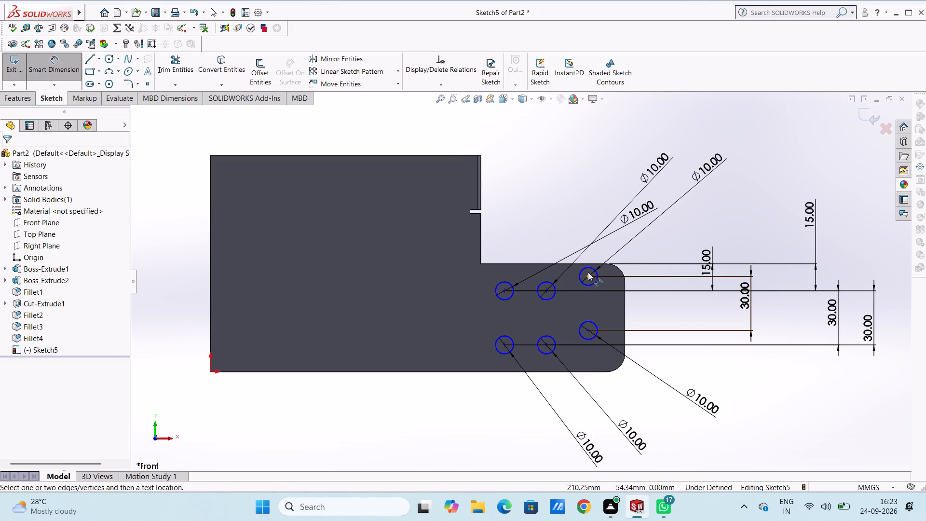
Dimension the upper-row circle nearest the rounded end 15 mm below the upper edge of the narrow section.
left_click(591, 274)
left_click(582, 265)
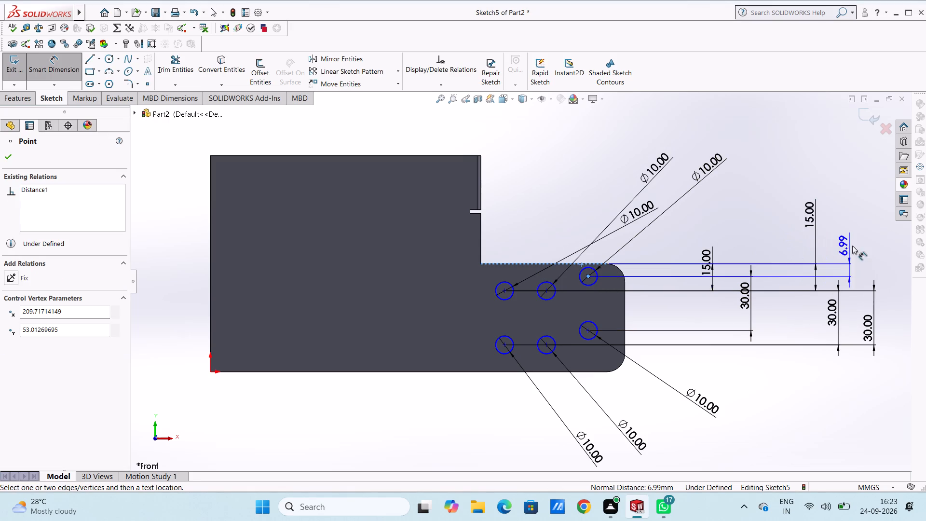
left_click(853, 246)
type("15")
key("Return")
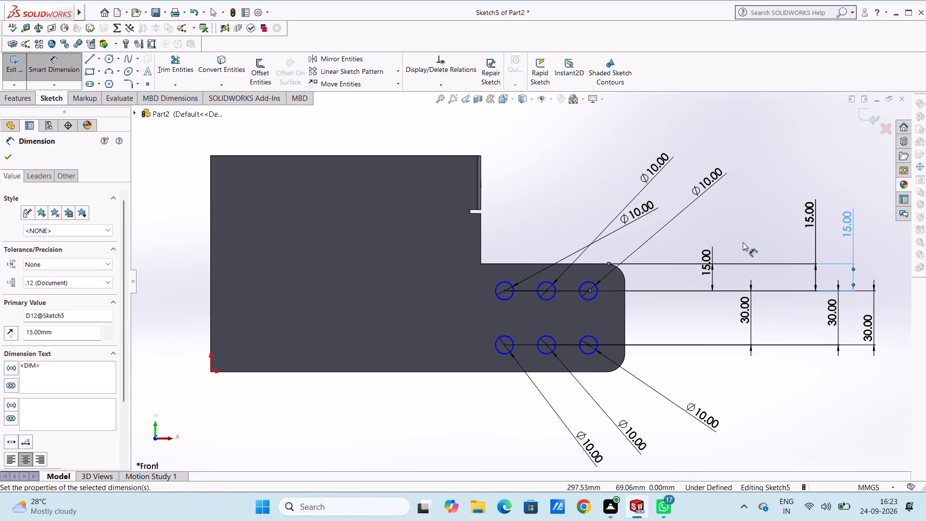
left_click(741, 241)
Add a 15 mm dimension from the plate's bottom edge to the lower-row circle nearest the rounded end.
scroll(606, 375, "down", 2)
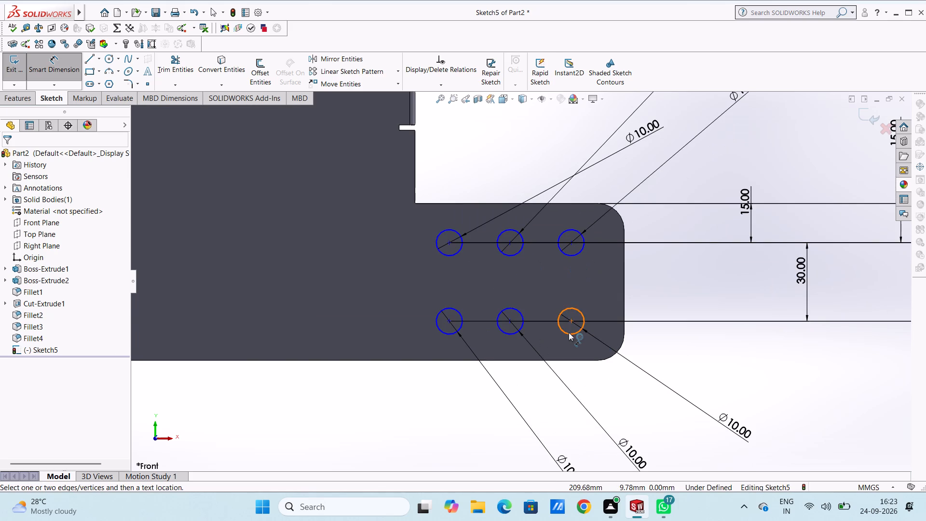
left_click(571, 321)
left_click(569, 360)
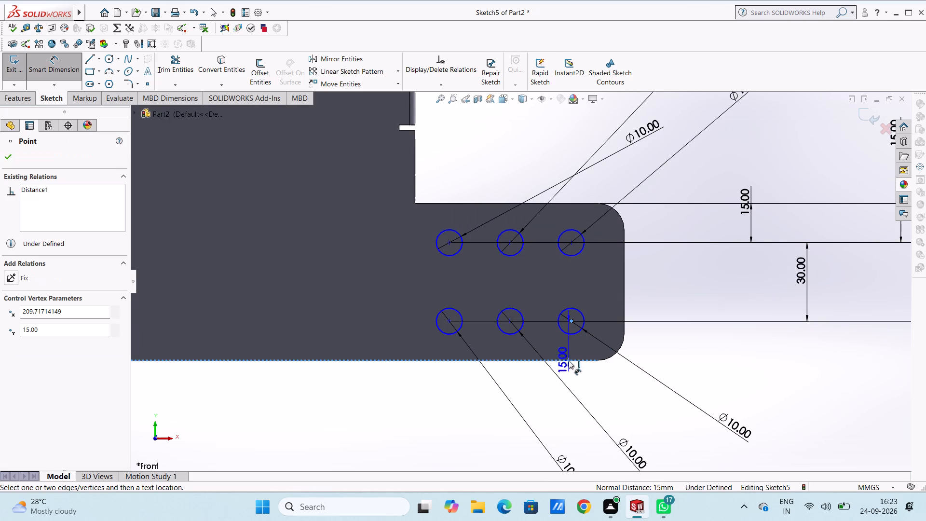
left_click(776, 357)
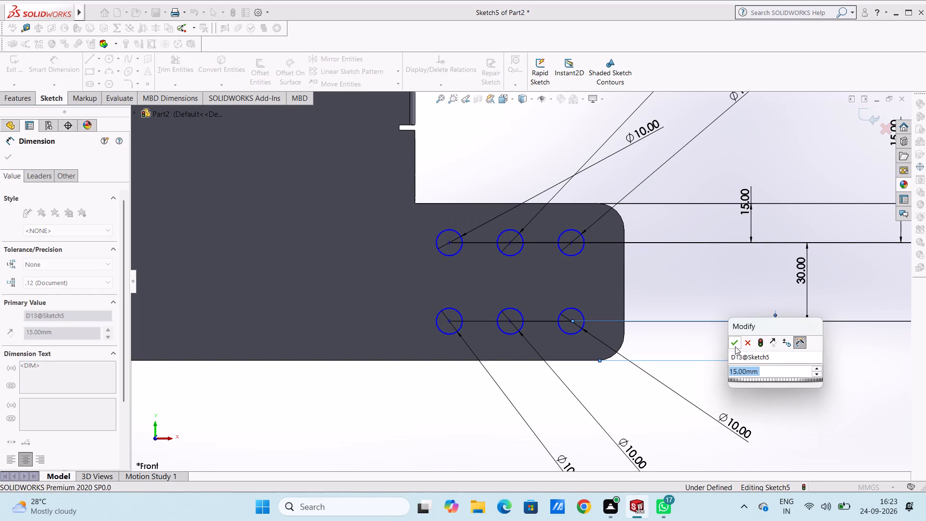
left_click(735, 346)
left_click(710, 308)
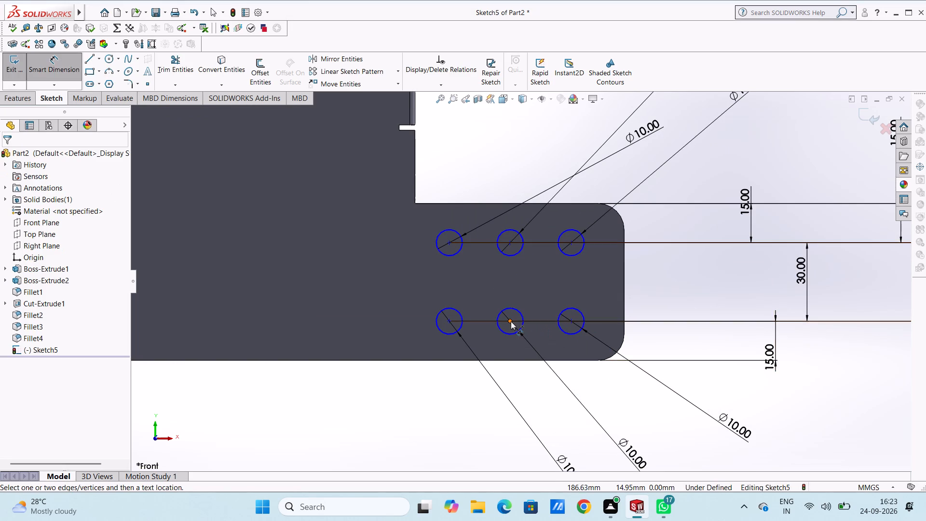
Add a 15 mm dimension from the plate's bottom edge to the middle lower-row circle's centre.
left_click(511, 321)
left_click(518, 361)
left_click(856, 373)
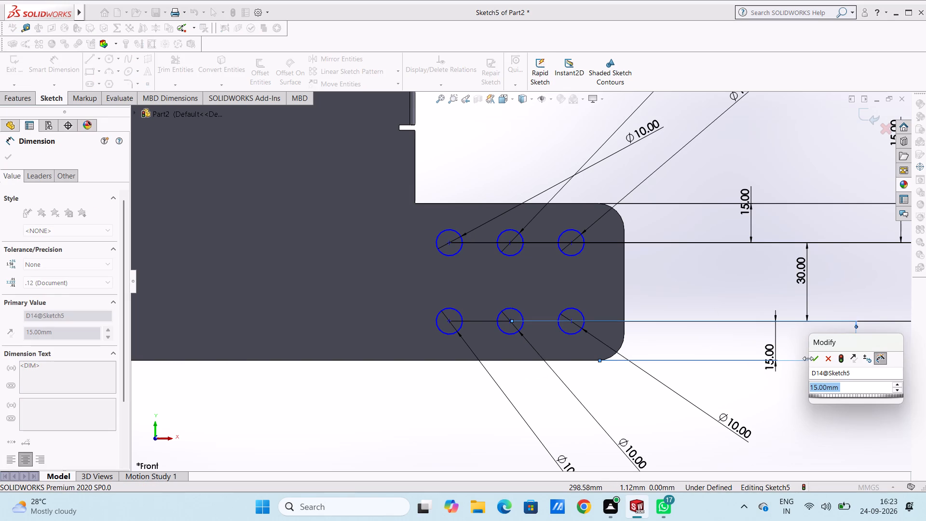
left_click(810, 360)
left_click(742, 306)
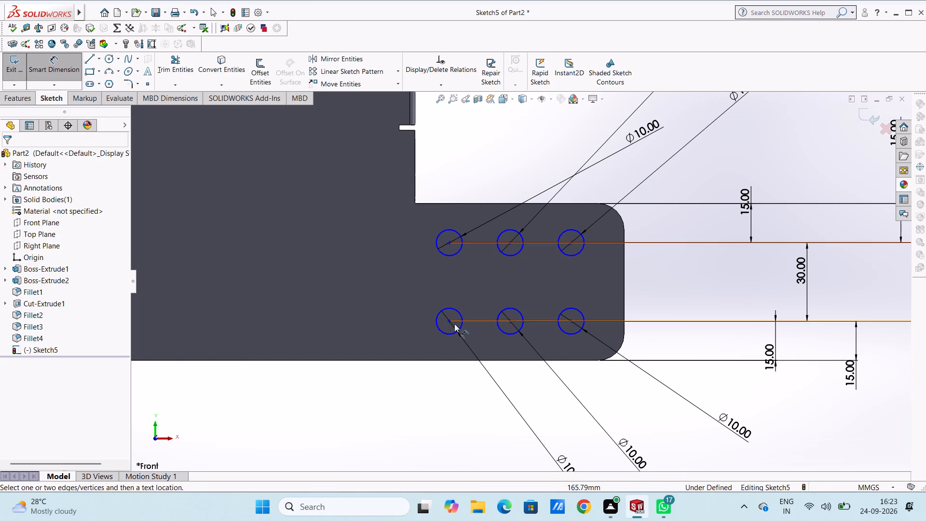
Add a 15 mm dimension from the plate's bottom edge to the lower-row circle farthest from the rounded end.
left_click(449, 321)
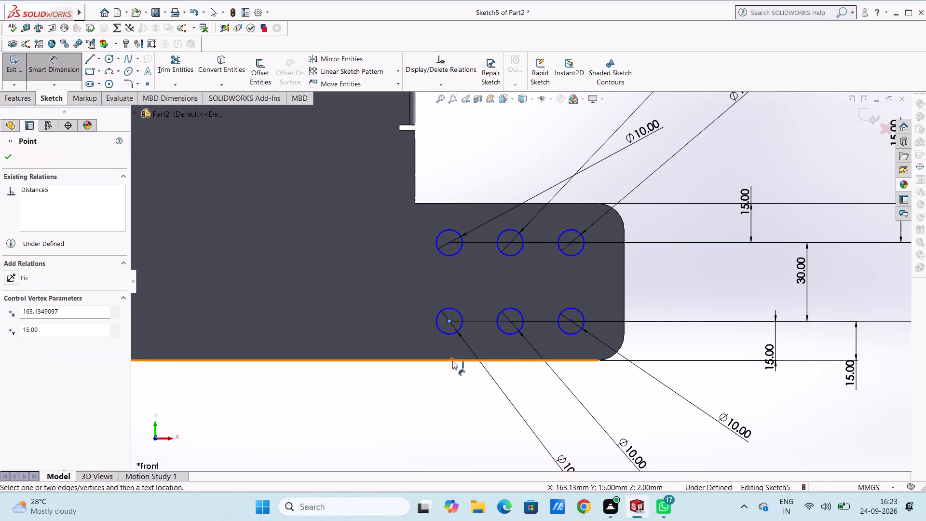
left_click(452, 361)
left_click(893, 369)
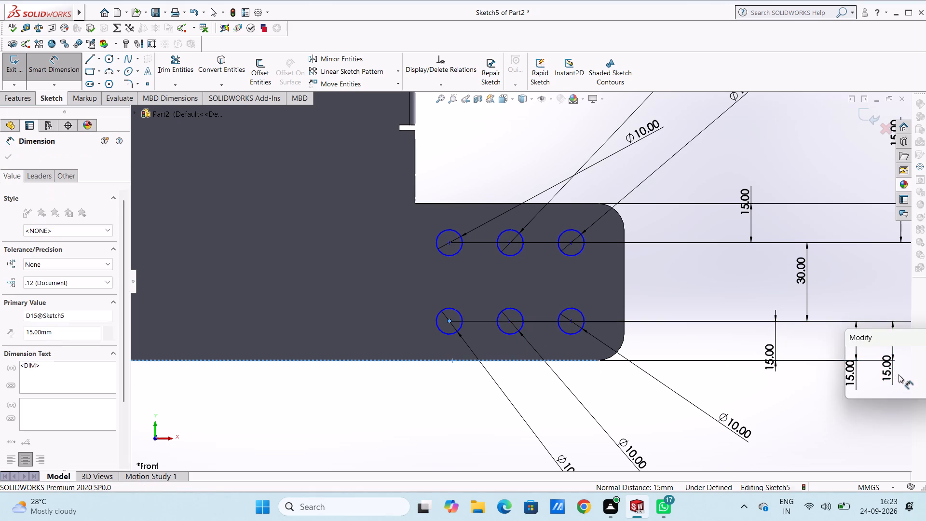
left_click(851, 356)
left_click(736, 296)
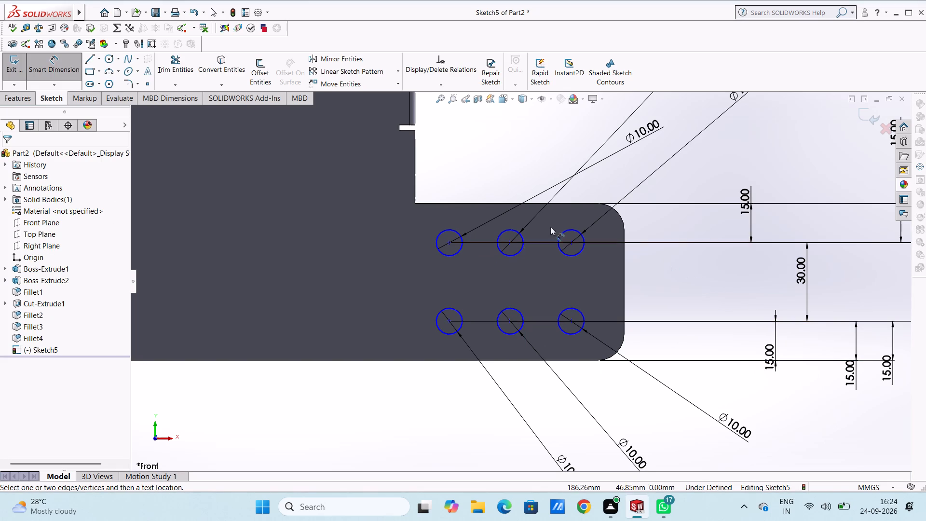
Dimension the upper-row circle nearest the rounded end 20 mm horizontally from the plate's free end edge.
left_click(571, 242)
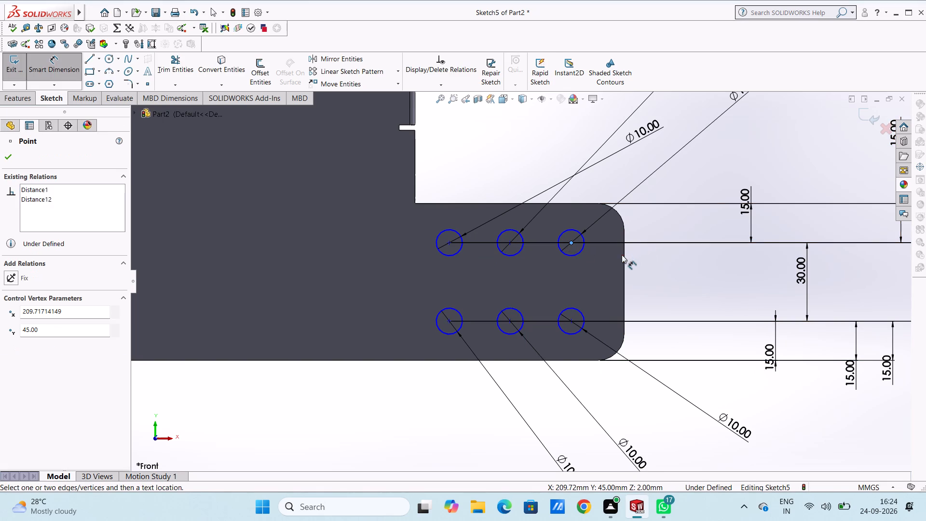
left_click(623, 257)
scroll(607, 195, "up", 3)
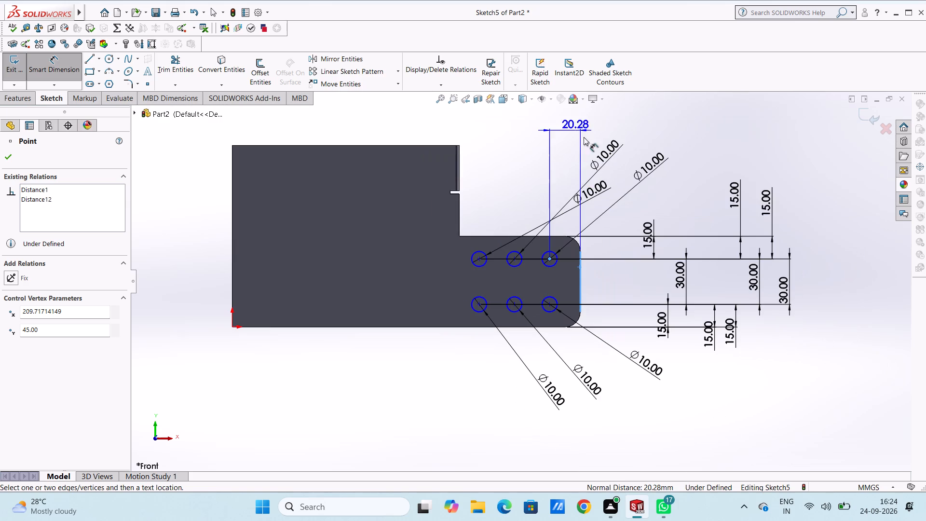
left_click(583, 126)
type("20")
key("Return")
left_click(525, 177)
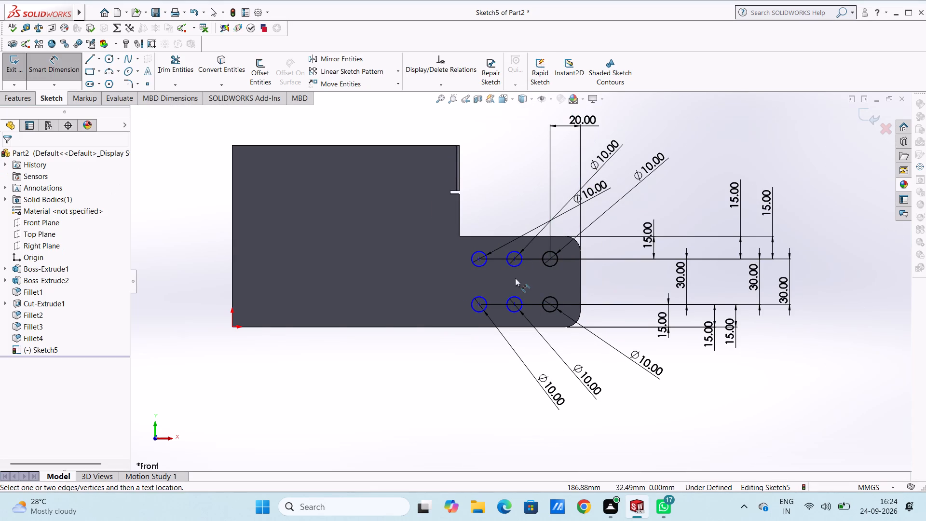
Add a 25 mm horizontal dimension between the middle upper-row circle and the one nearest the rounded end.
left_click(515, 261)
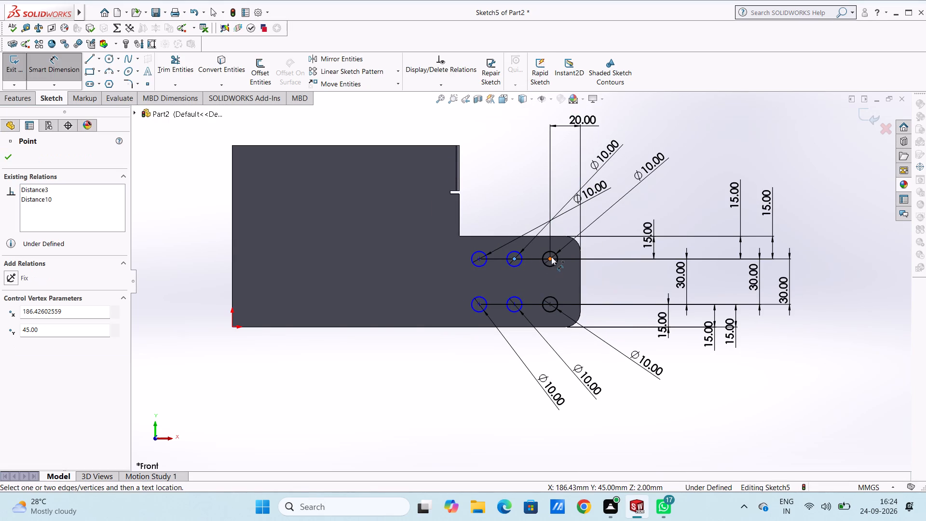
left_click(551, 257)
left_click(535, 145)
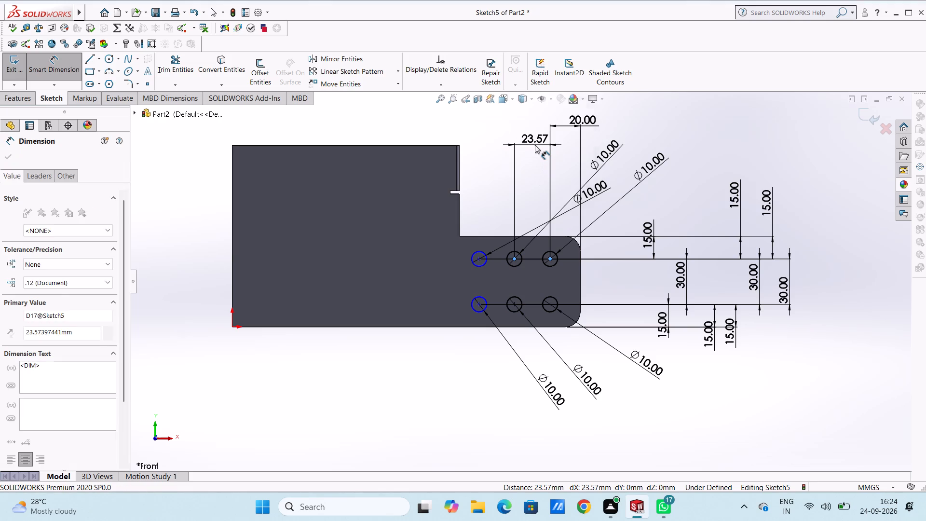
type("25")
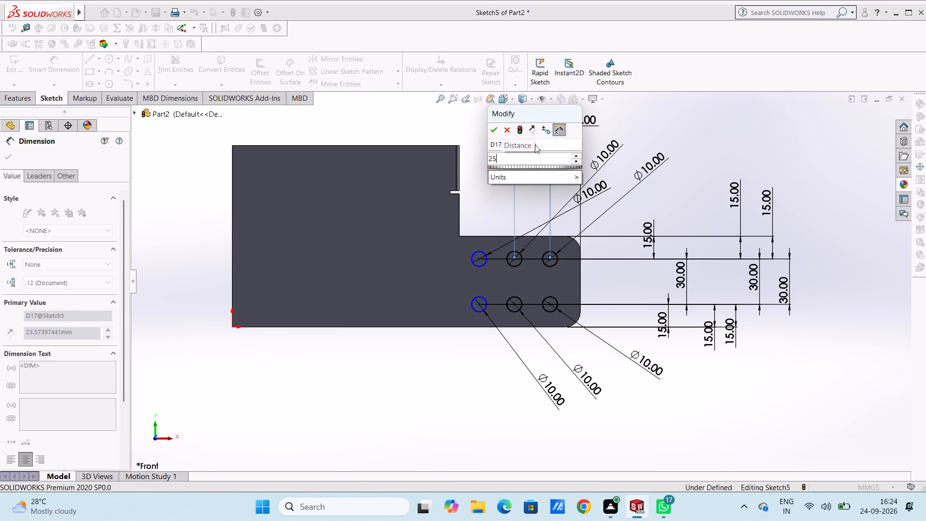
key("Return")
left_click(477, 176)
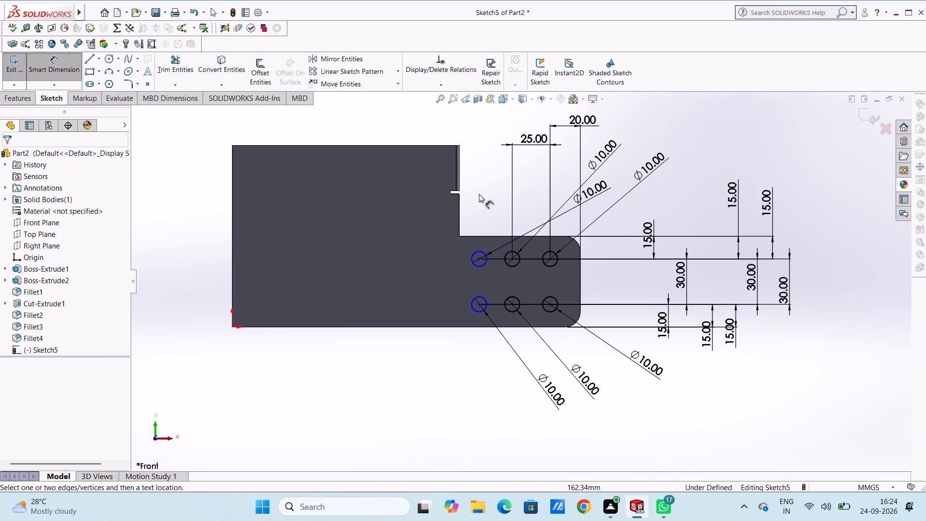
Add a 25 mm horizontal dimension between the middle upper-row circle and the one farthest from the rounded end.
left_click(477, 257)
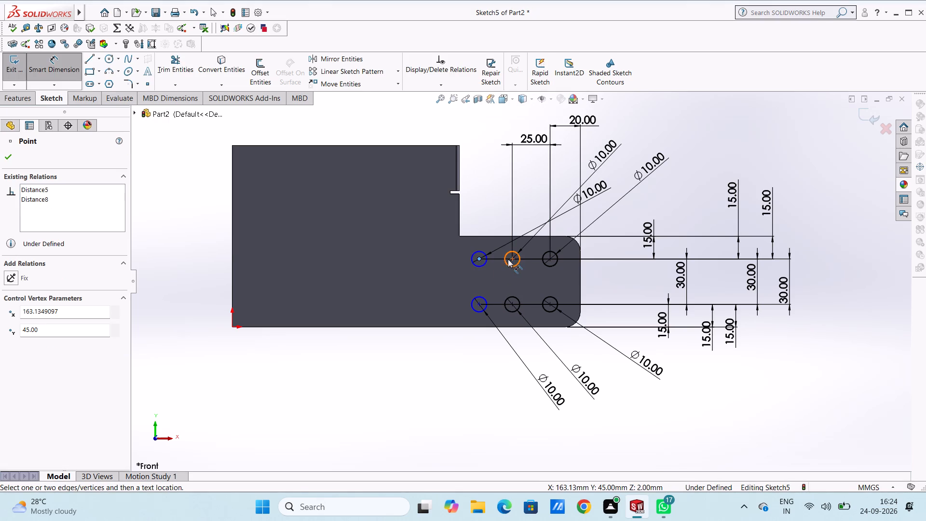
left_click(510, 259)
left_click(502, 134)
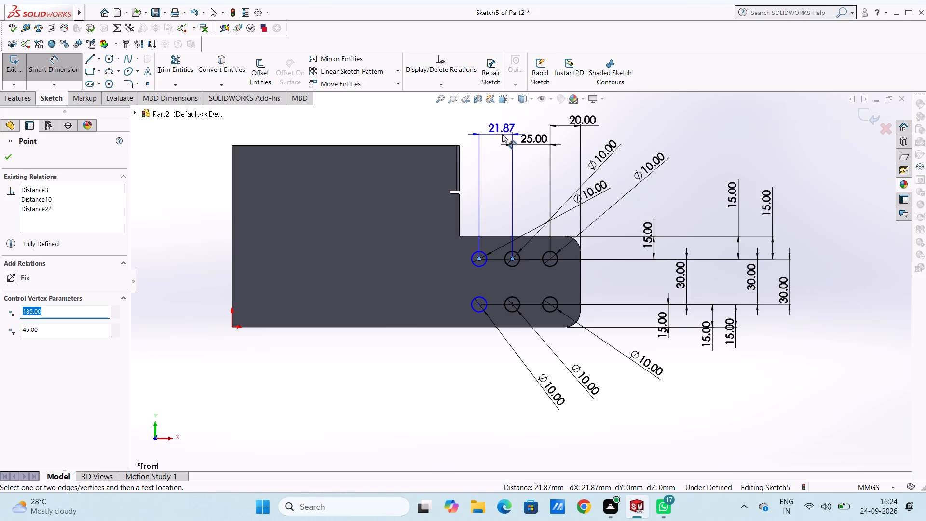
type("25")
key("Return")
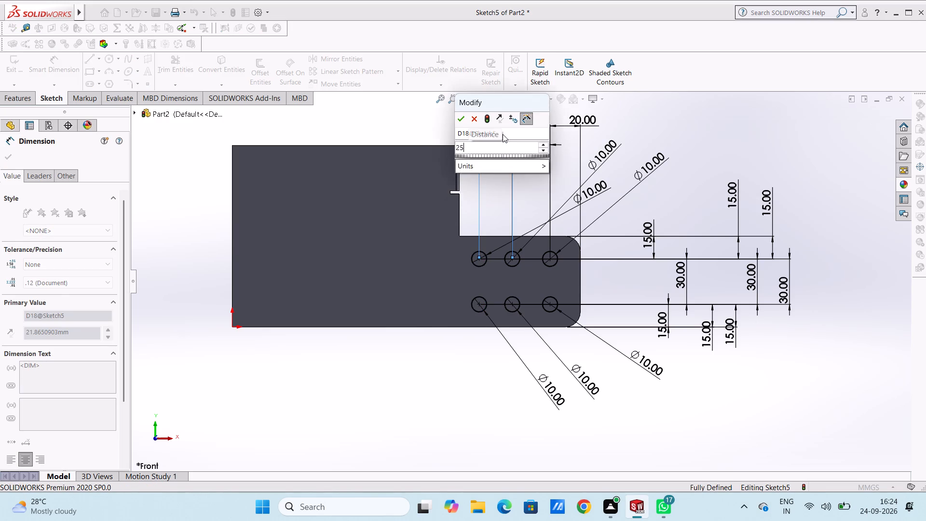
left_click(500, 196)
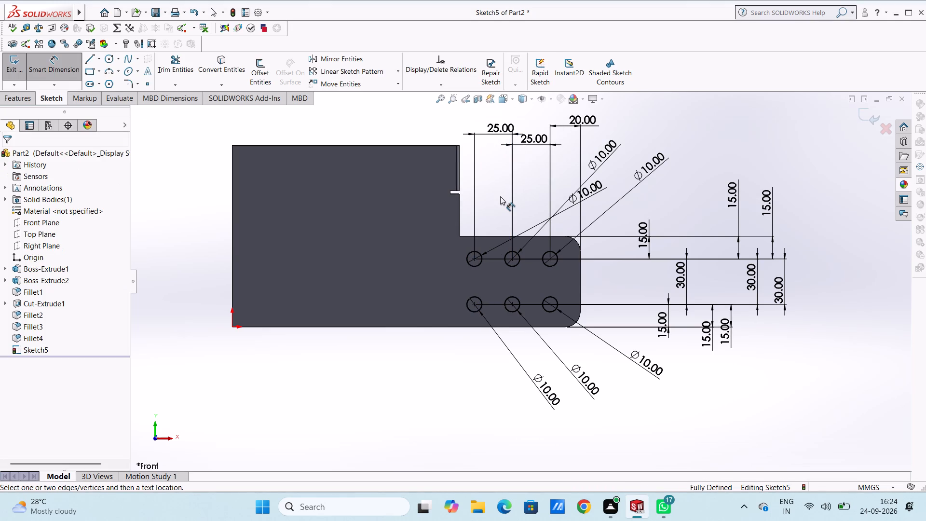
Cut-extrude the six sketched circles through the plate with a 30 mm blind depth.
middle_click_drag(689, 138, 677, 168)
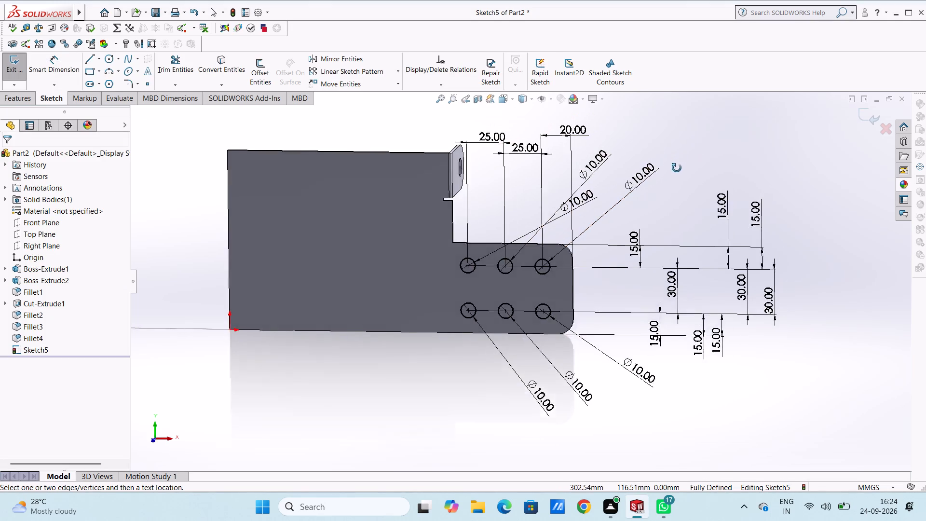
middle_click_drag(677, 168, 660, 195)
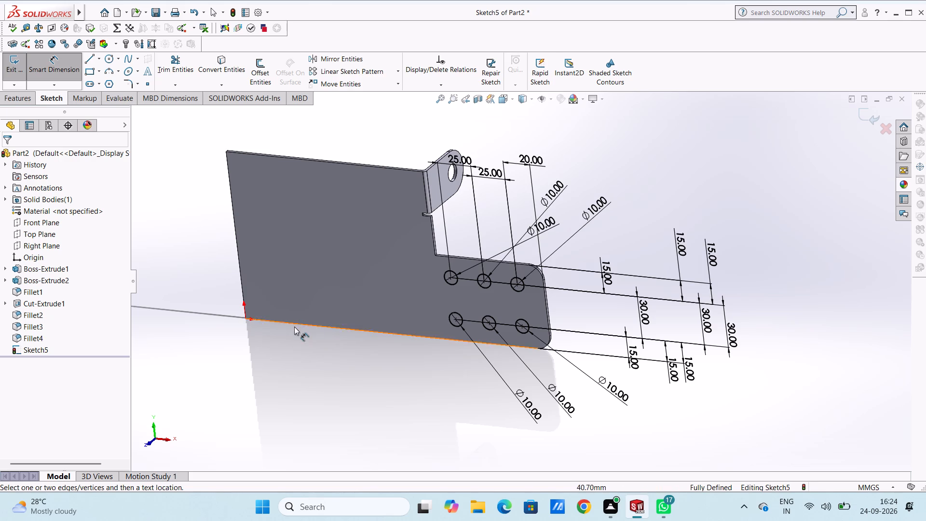
left_click(13, 100)
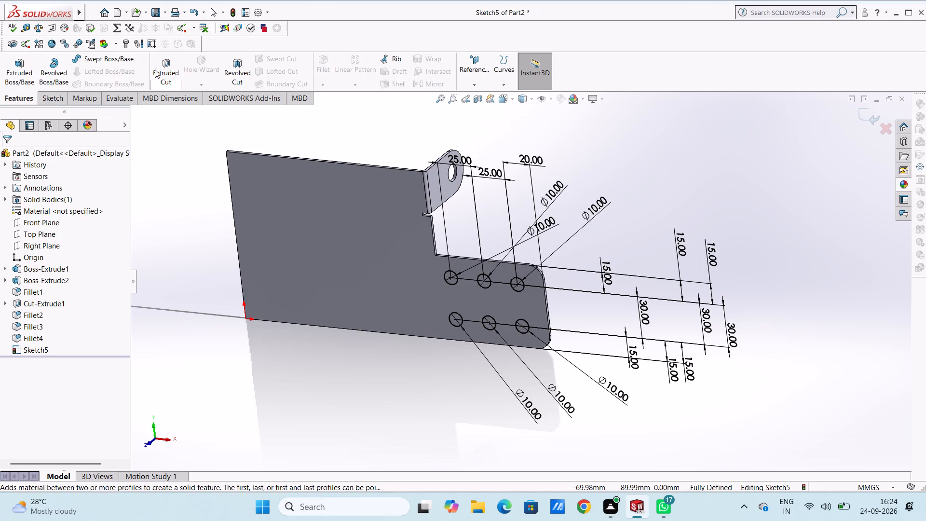
left_click(165, 68)
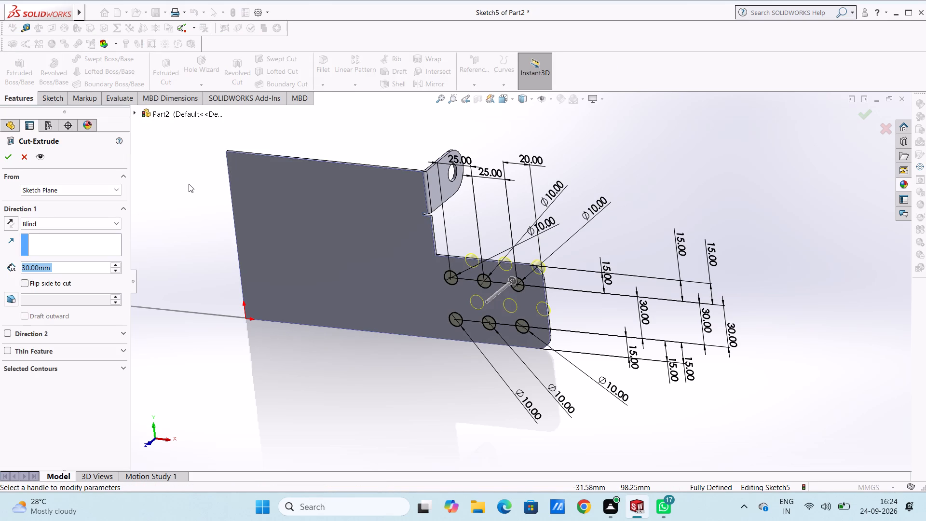
left_click(9, 157)
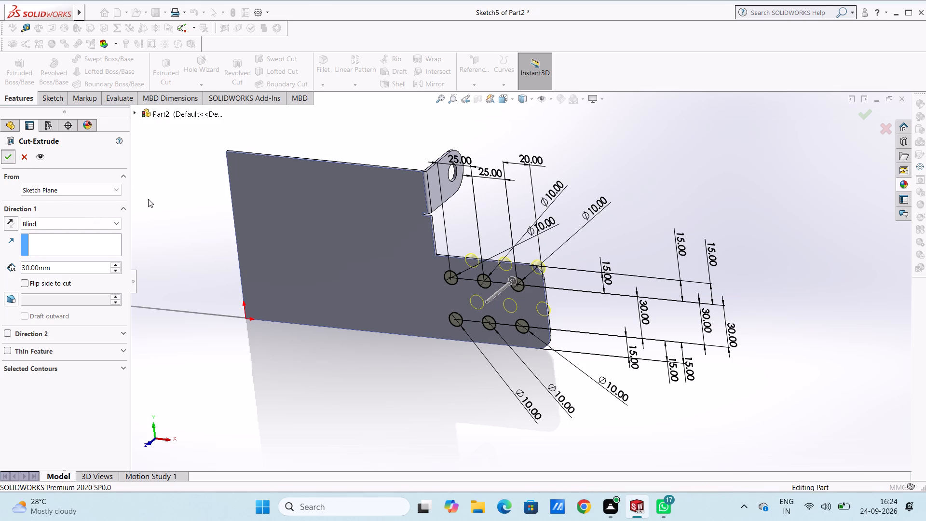
left_click(172, 212)
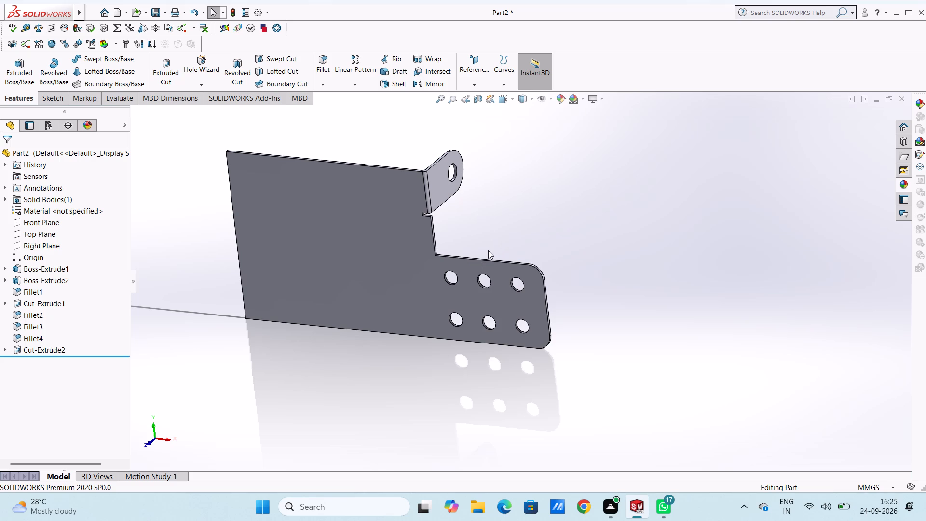
Start a sketch on the plate's front face and draw 5 mm radius circles coinciding with the three upper-row holes.
key("ctrl+1")
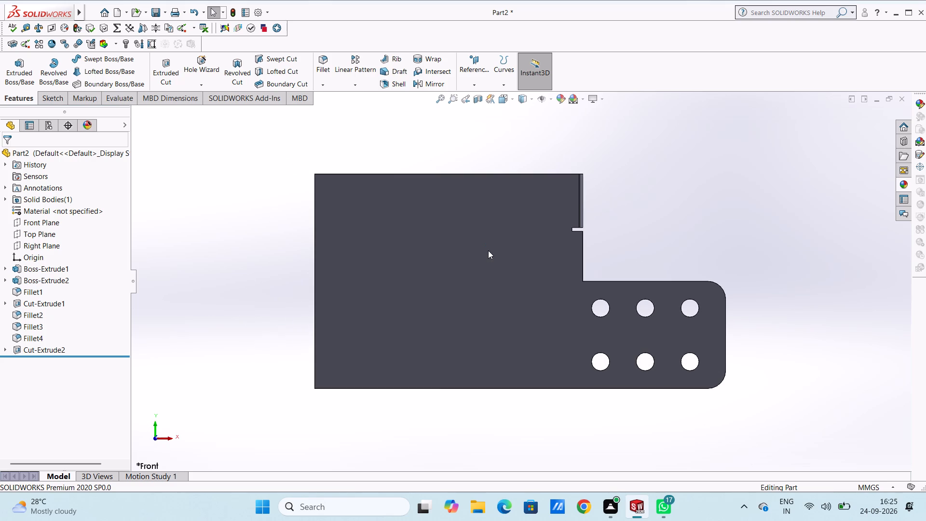
scroll(701, 330, "down", 5)
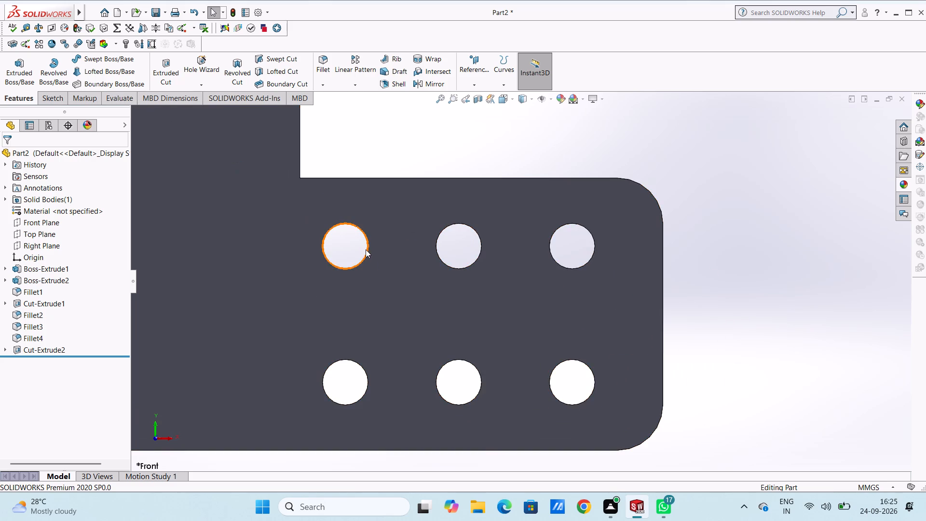
left_click(398, 228)
left_click(442, 202)
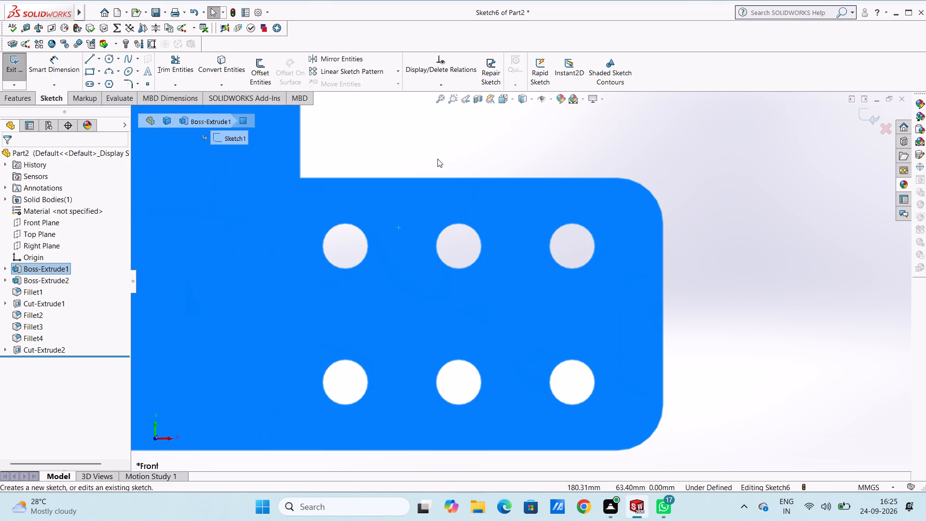
left_click(437, 158)
left_click(109, 59)
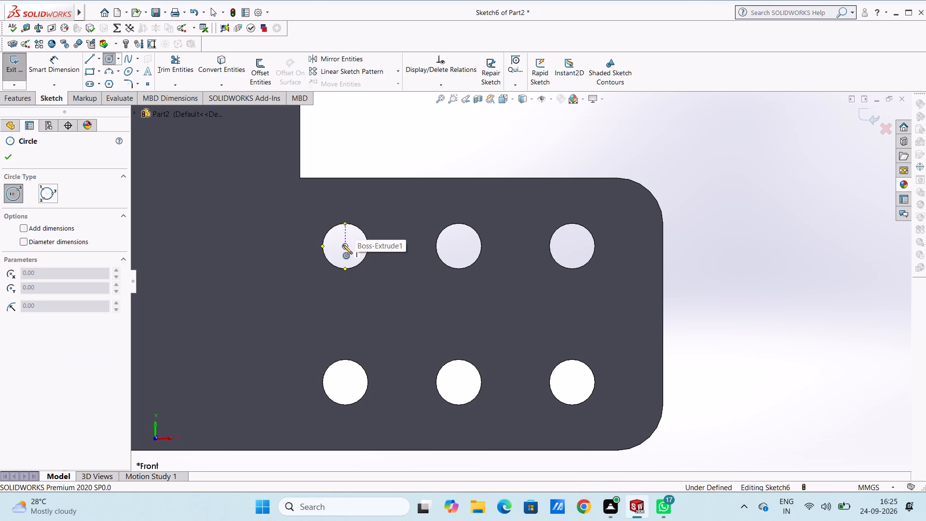
left_click(343, 246)
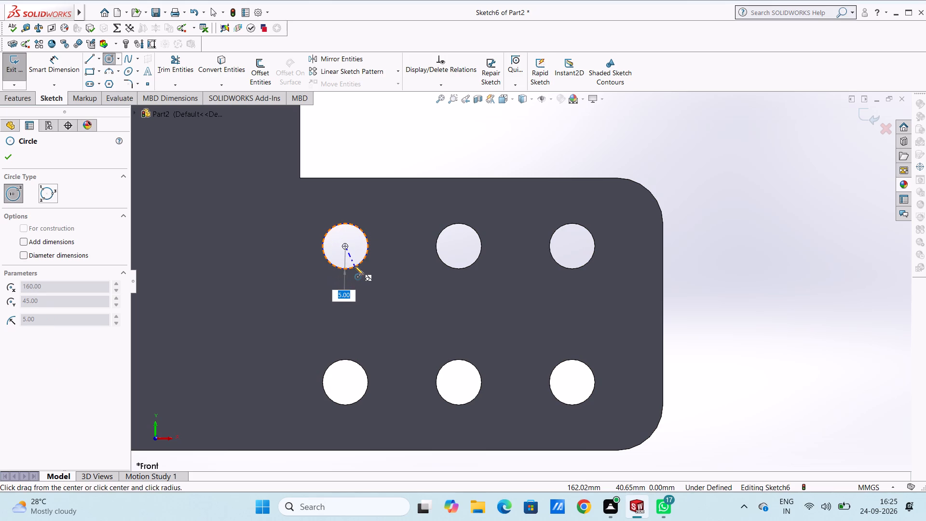
left_click(354, 266)
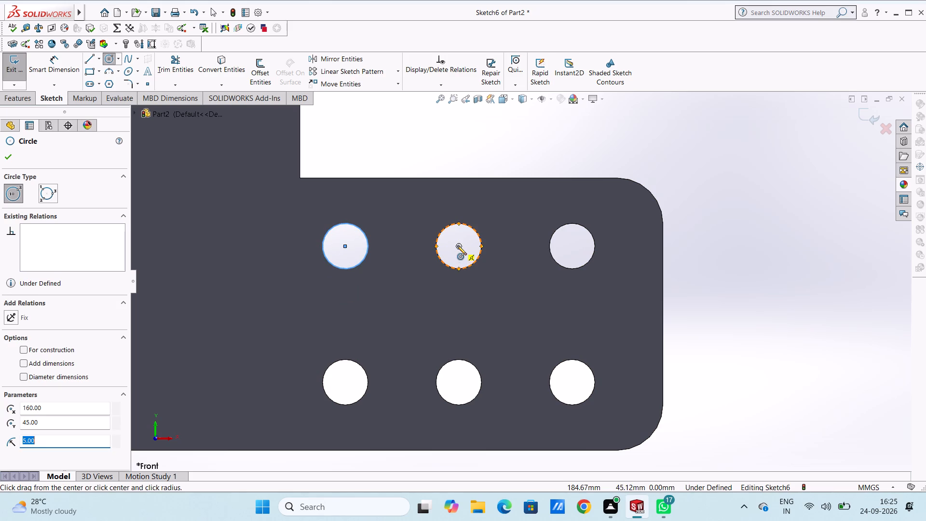
left_click(457, 246)
left_click(465, 266)
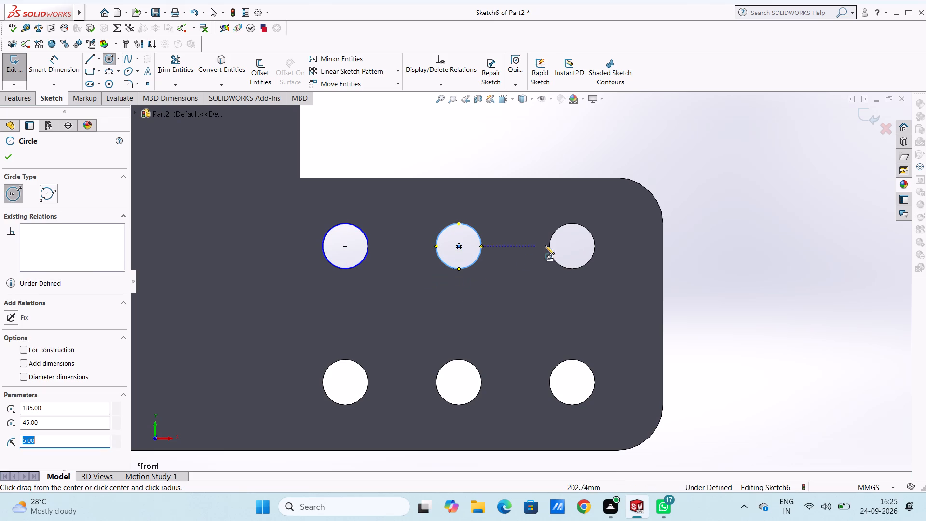
left_click(571, 246)
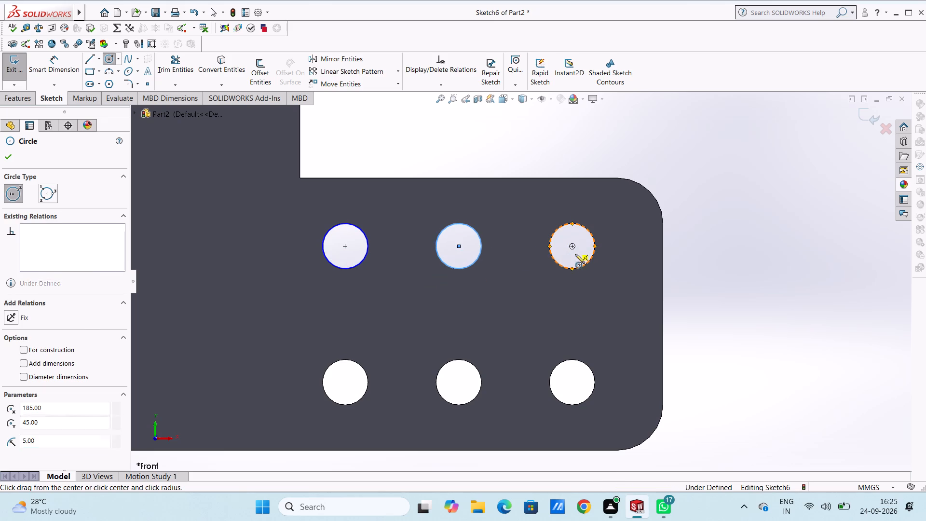
left_click(582, 265)
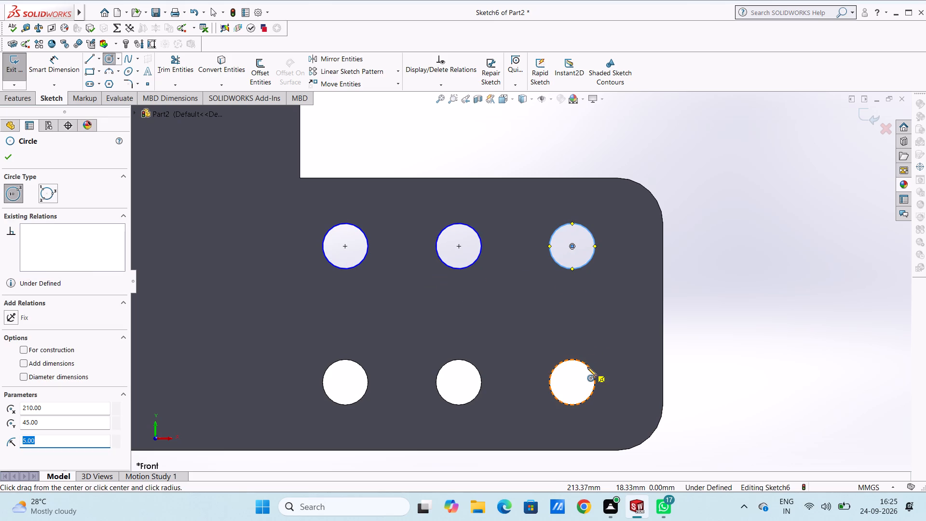
Draw 5 mm radius circles coinciding with the three lower-row holes.
left_click(572, 382)
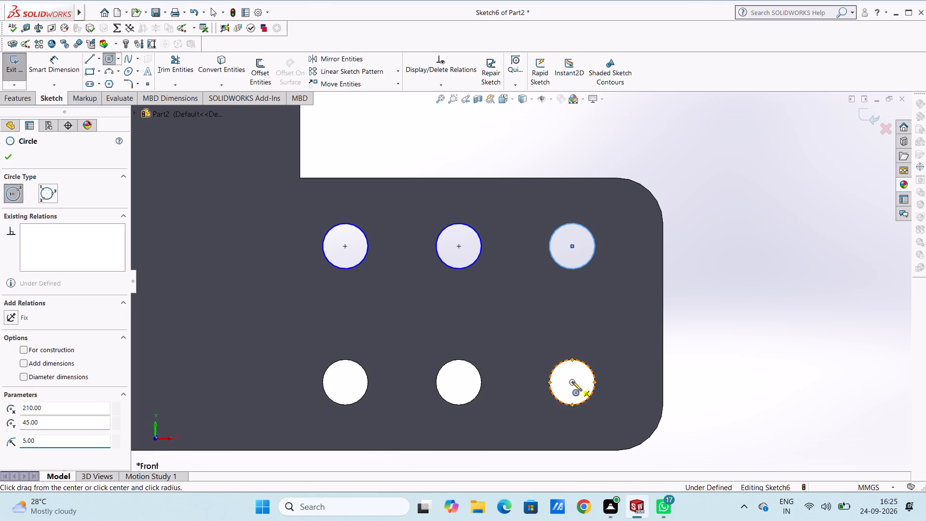
left_click(579, 404)
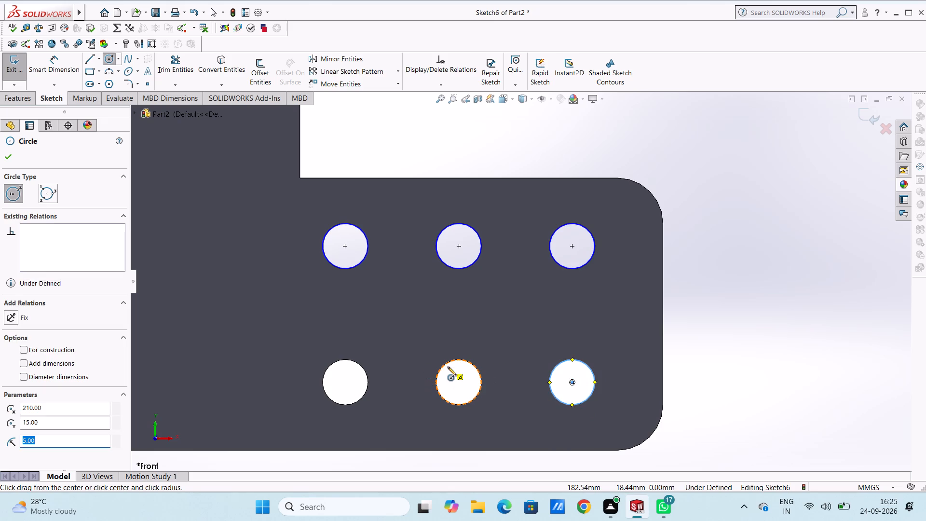
left_click(459, 382)
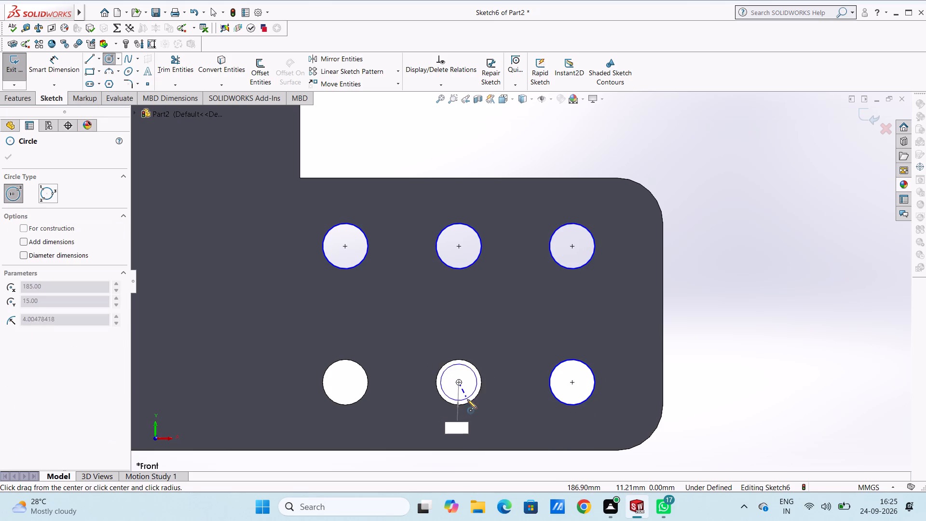
left_click(469, 404)
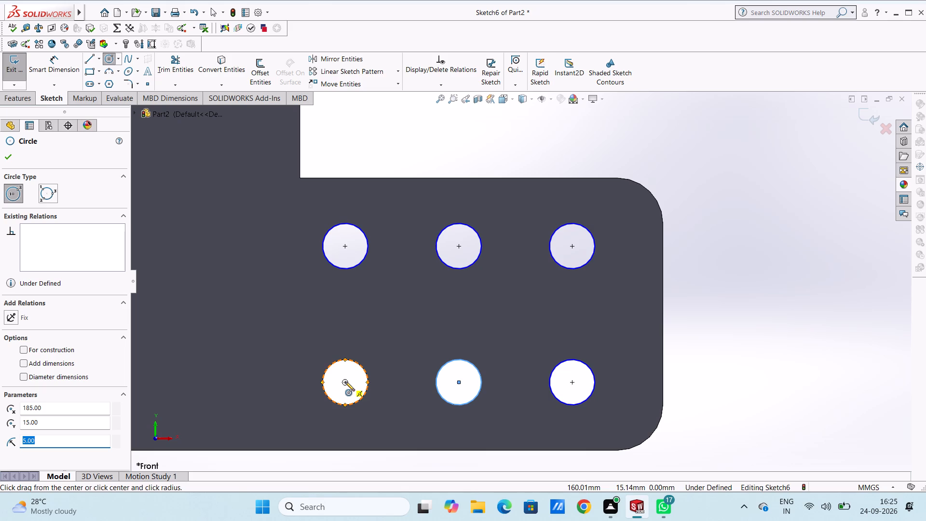
left_click(345, 382)
left_click(356, 402)
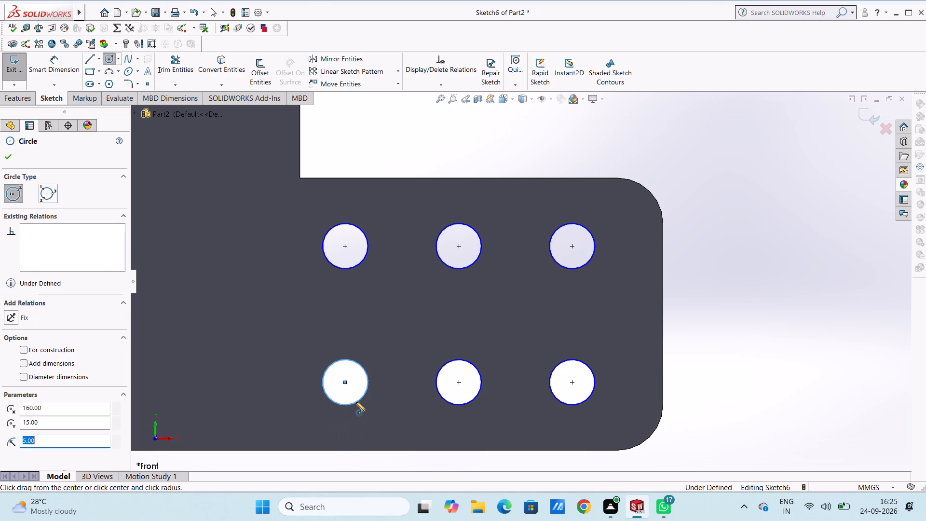
key("Escape")
key("Escape")
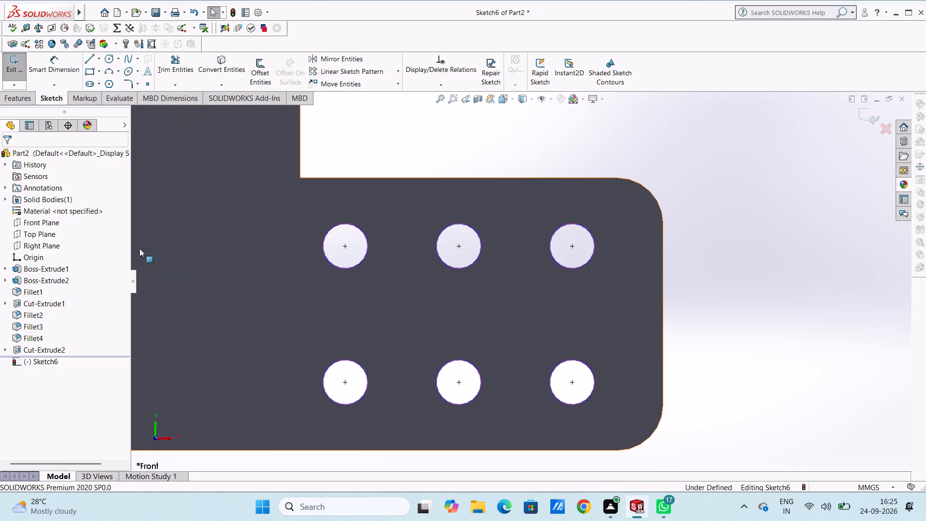
Add a 10 mm diameter dimension to the upper-row circle farthest from the rounded end.
left_click(70, 59)
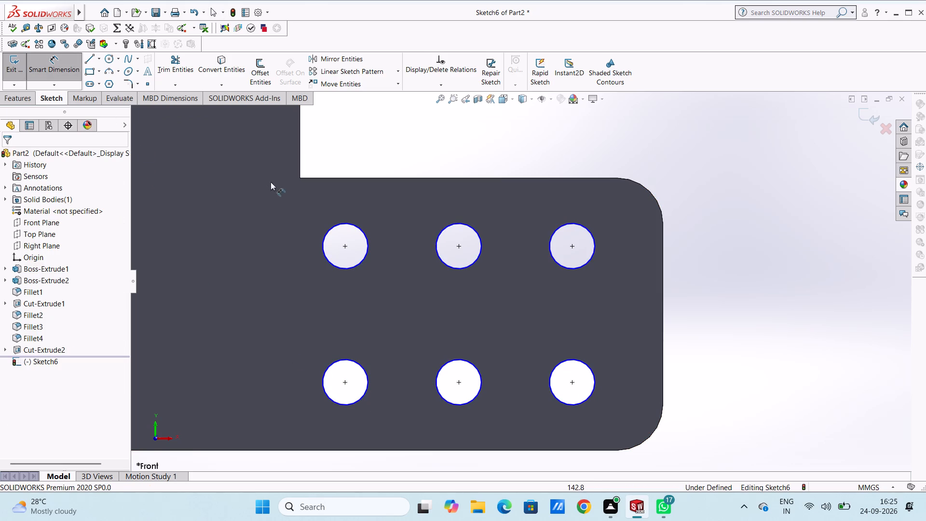
left_click(334, 227)
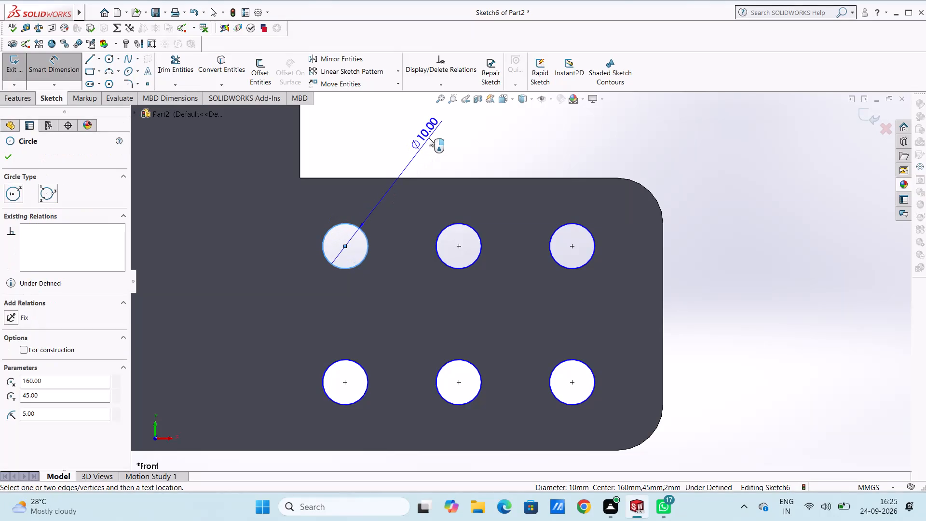
left_click(429, 138)
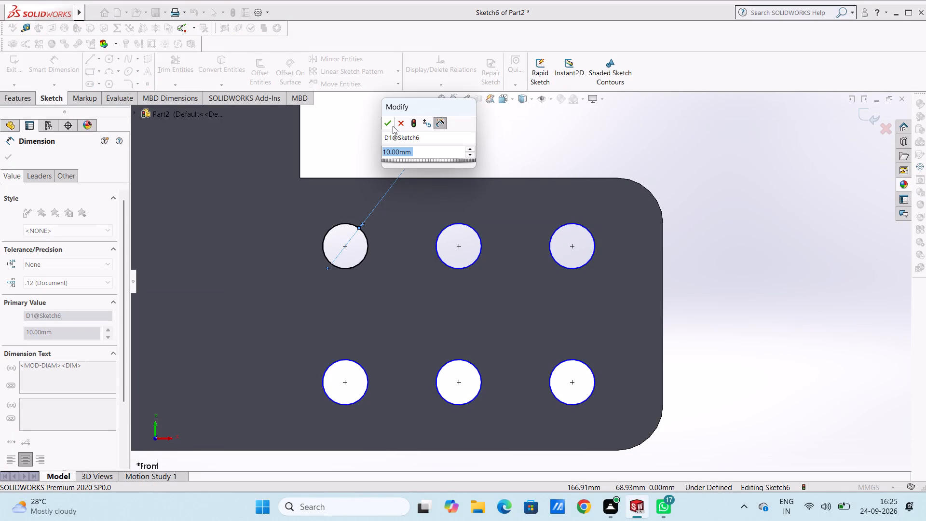
left_click(393, 125)
left_click(363, 140)
Add a 10 mm diameter dimension to the middle upper-row circle.
scroll(430, 208, "up", 2)
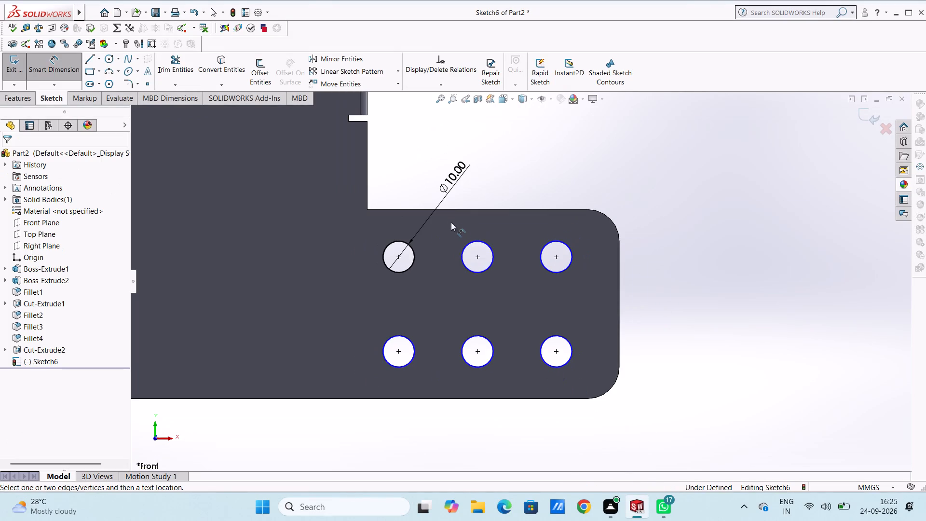
left_click(478, 241)
left_click(568, 162)
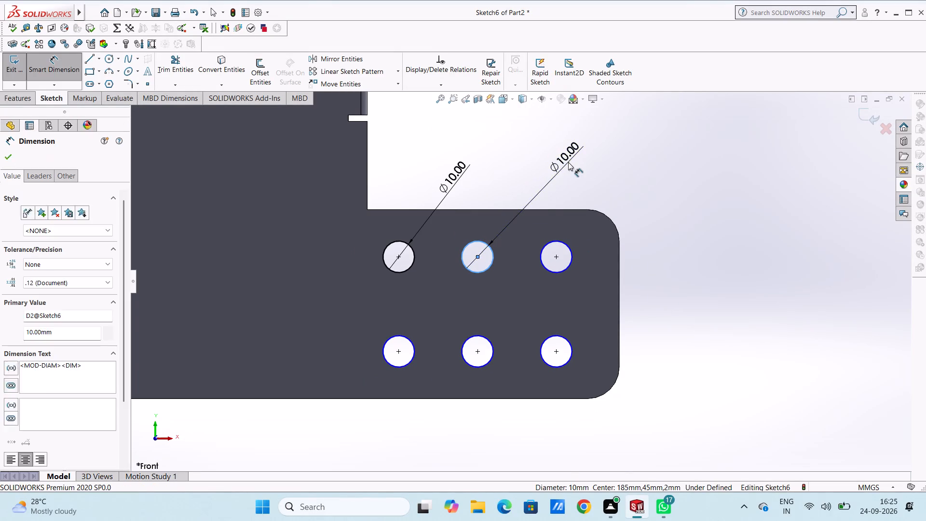
left_click(526, 144)
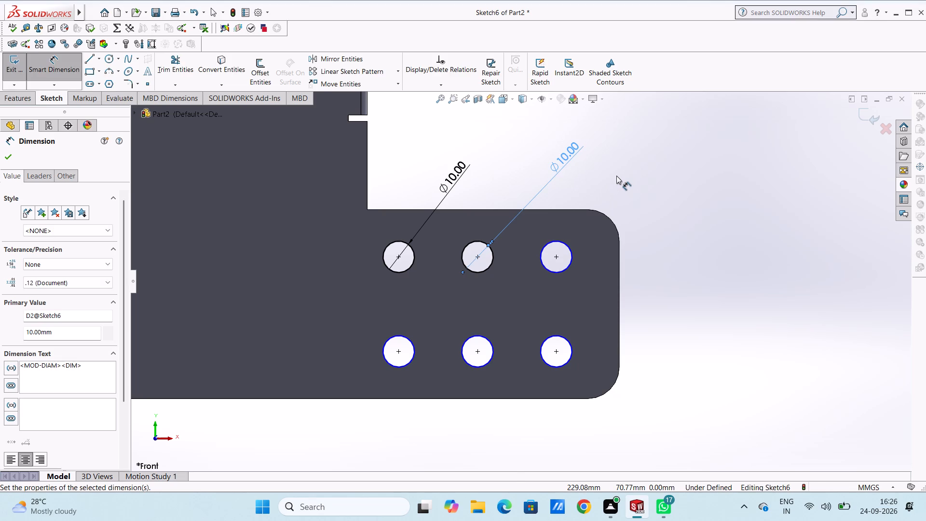
Add a 10 mm diameter dimension to the upper-row circle nearest the rounded end.
left_click(568, 246)
left_click(690, 158)
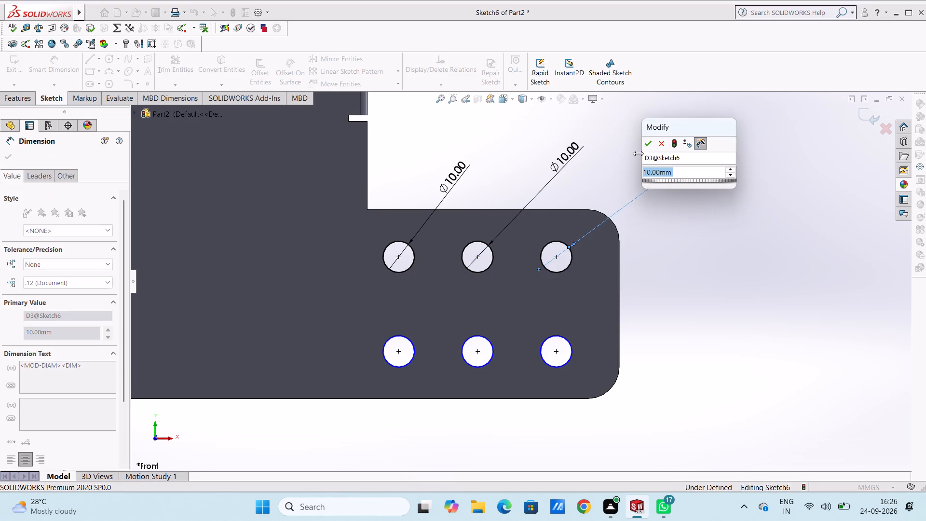
left_click(646, 144)
left_click(629, 161)
Add a 10 mm diameter dimension to each of the three lower-row circles.
scroll(629, 161, "up", 3)
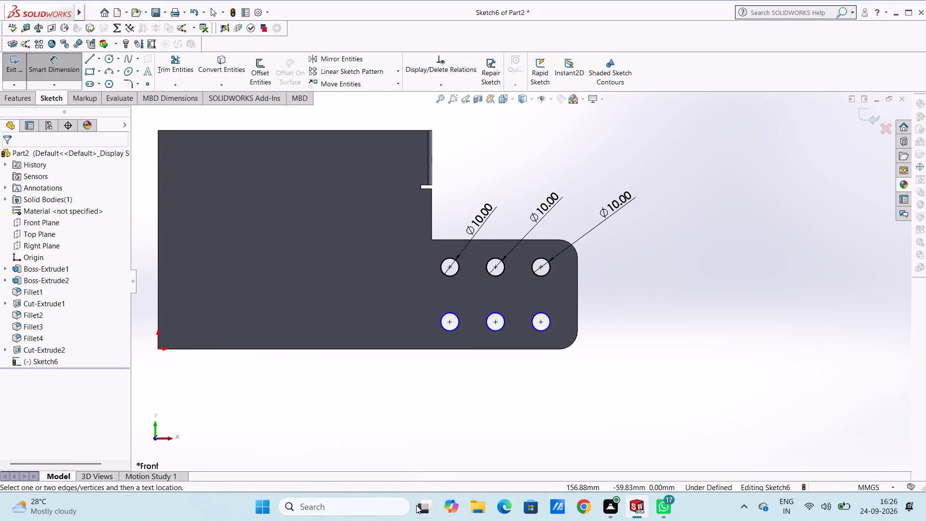
left_click(448, 329)
left_click(509, 434)
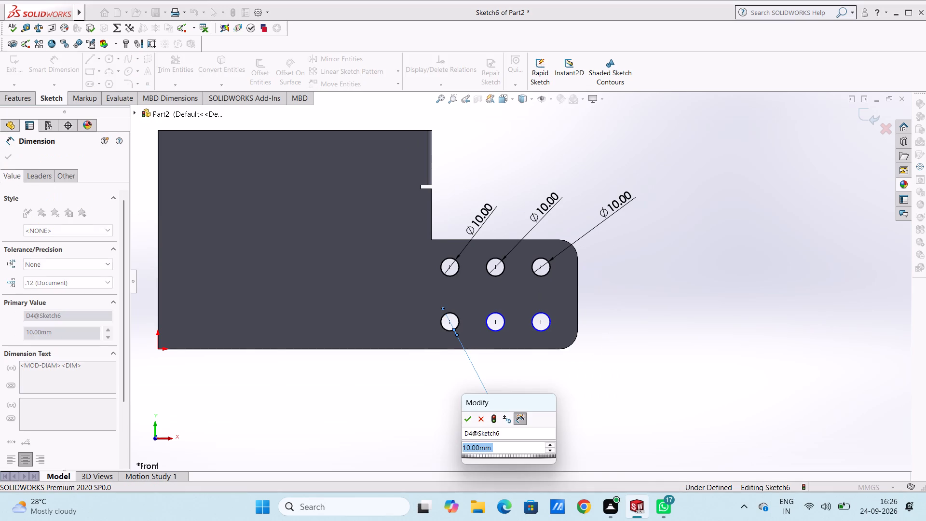
left_click(468, 424)
left_click(422, 408)
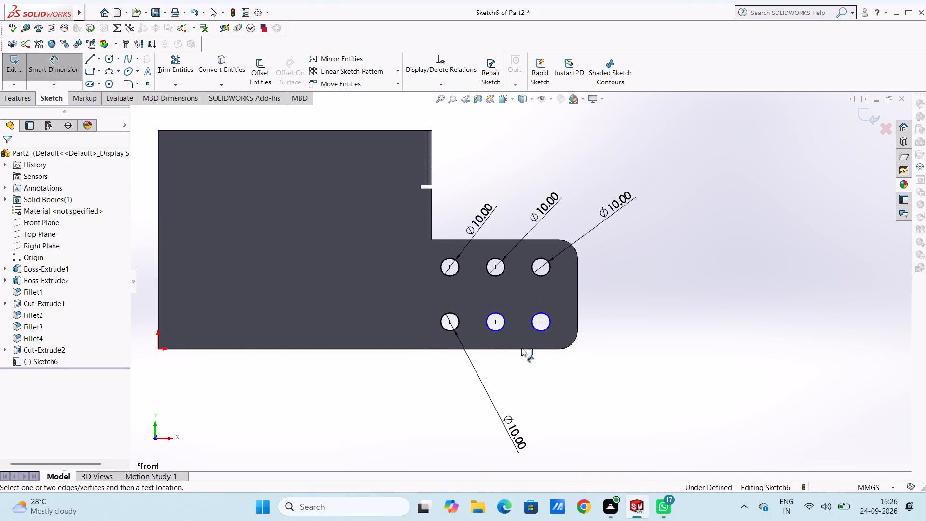
left_click(494, 330)
left_click(542, 405)
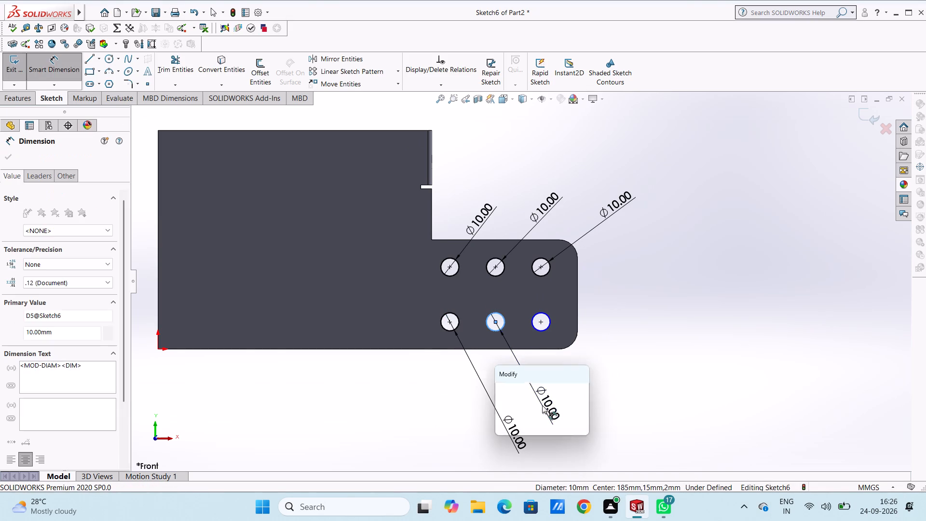
left_click(500, 388)
left_click(437, 426)
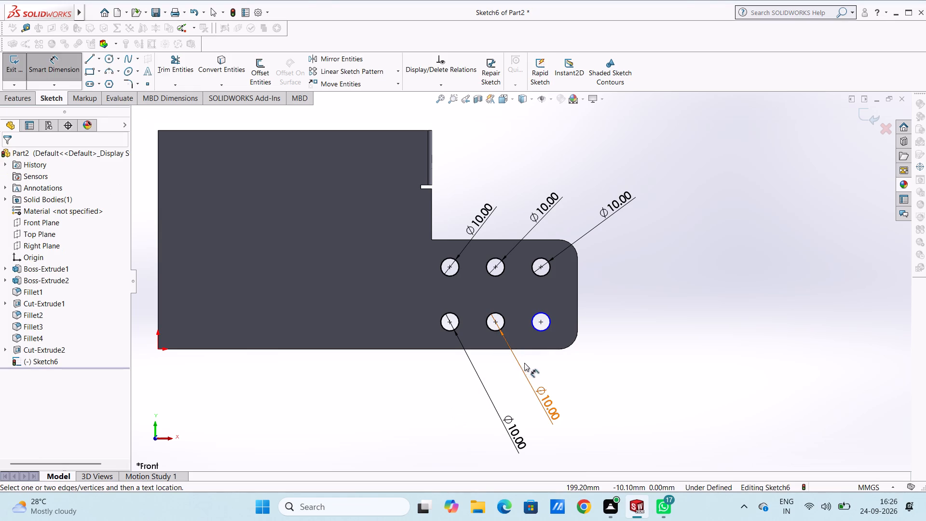
left_click(545, 327)
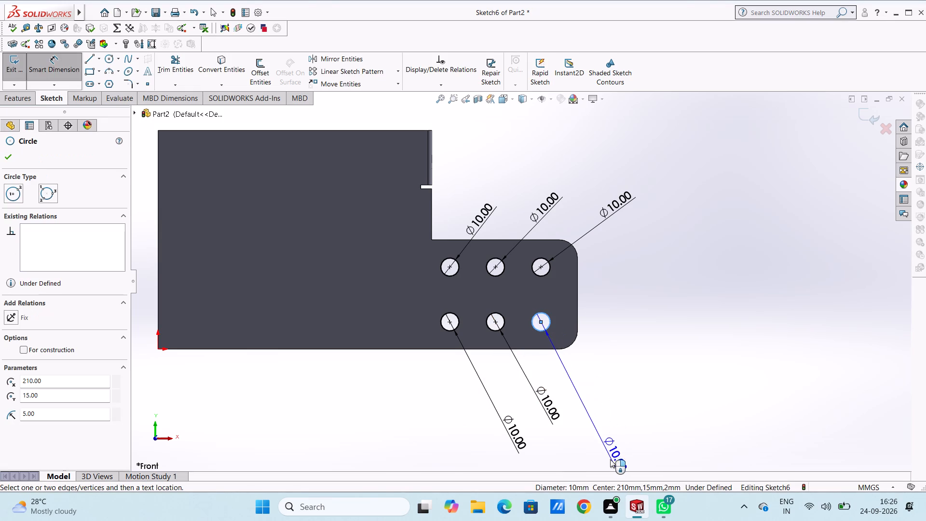
left_click(608, 422)
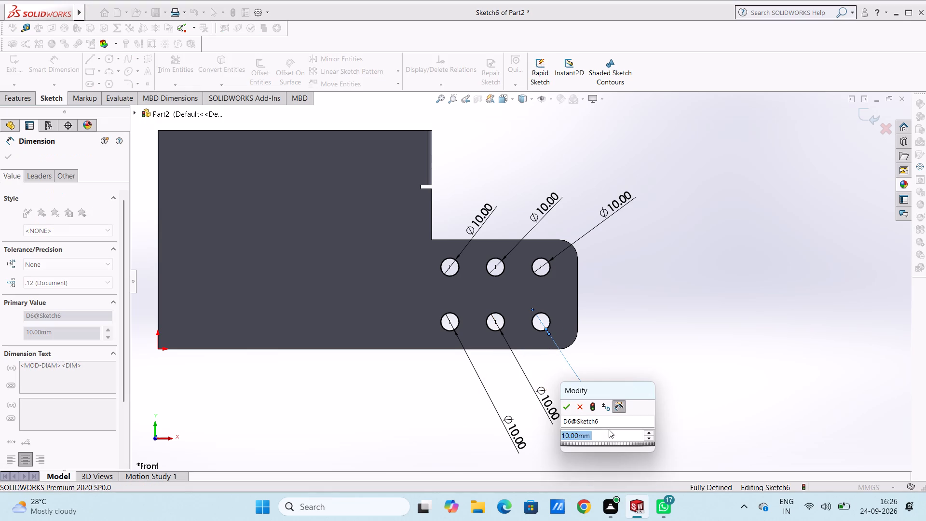
left_click(567, 407)
left_click(556, 389)
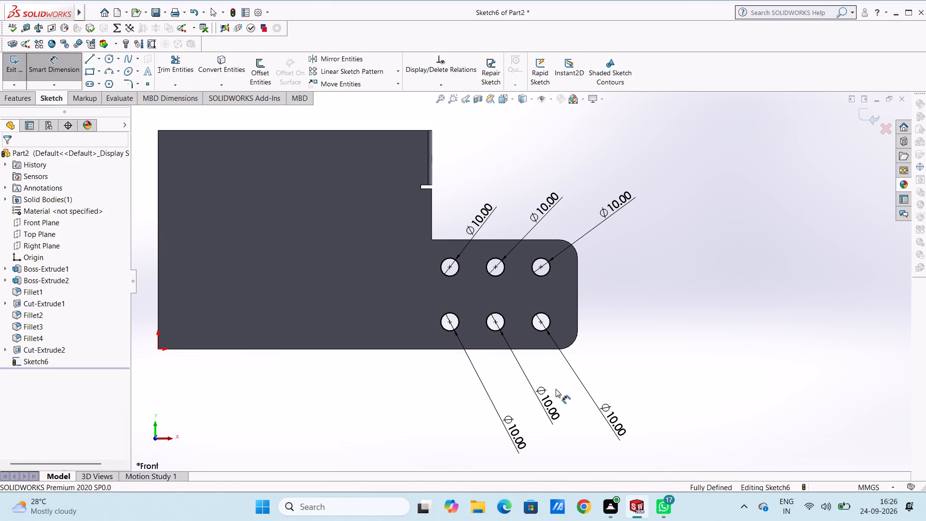
key("Escape")
key("Escape")
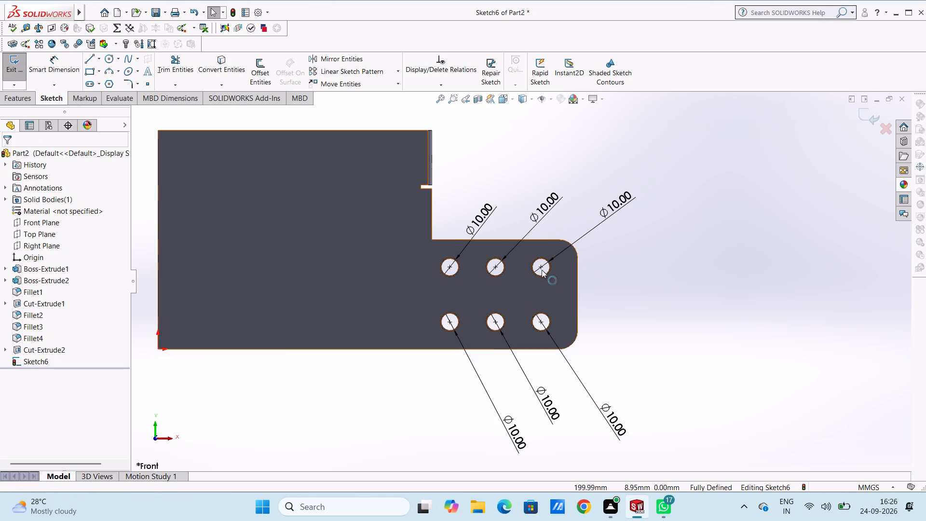
Start a boss extrusion of the six circles as a one-direction thin feature with a 1.5 mm wall thickness.
scroll(541, 262, "down", 2)
left_click(11, 103)
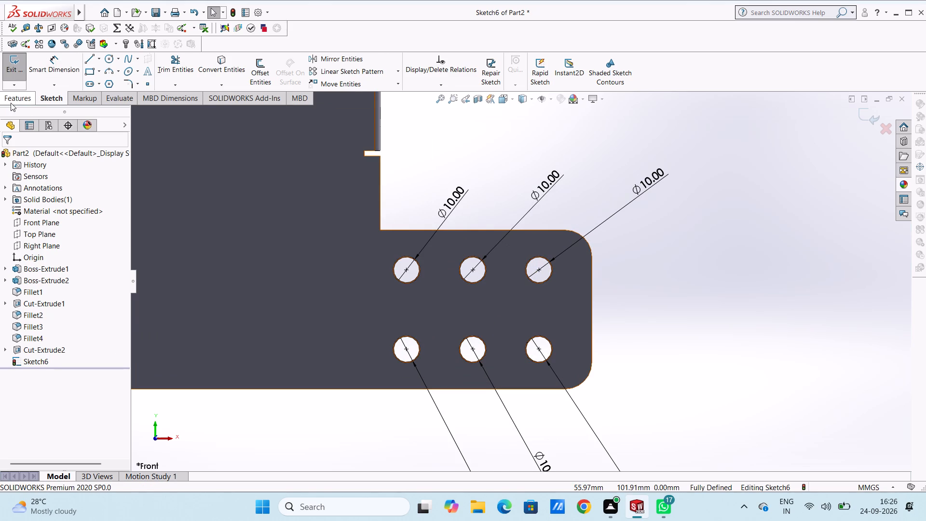
left_click(19, 68)
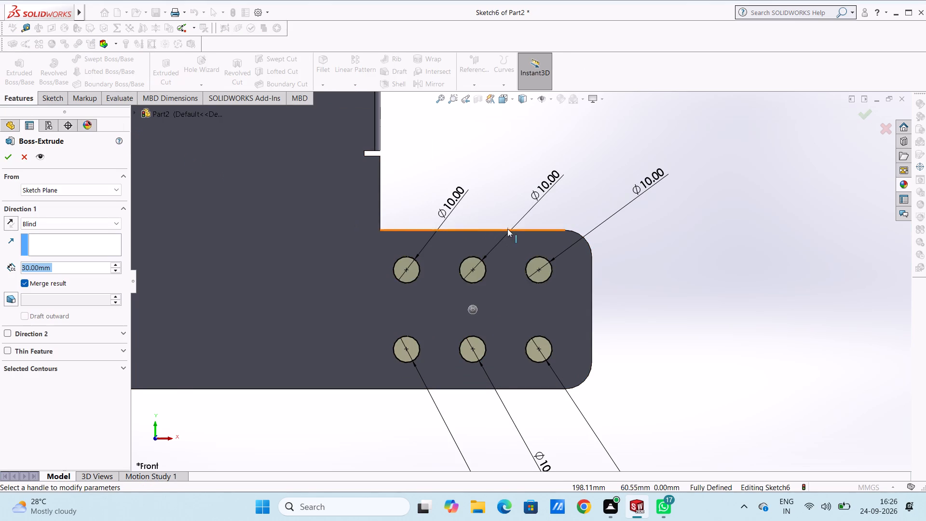
scroll(501, 195, "up", 1)
middle_click_drag(531, 184, 530, 189)
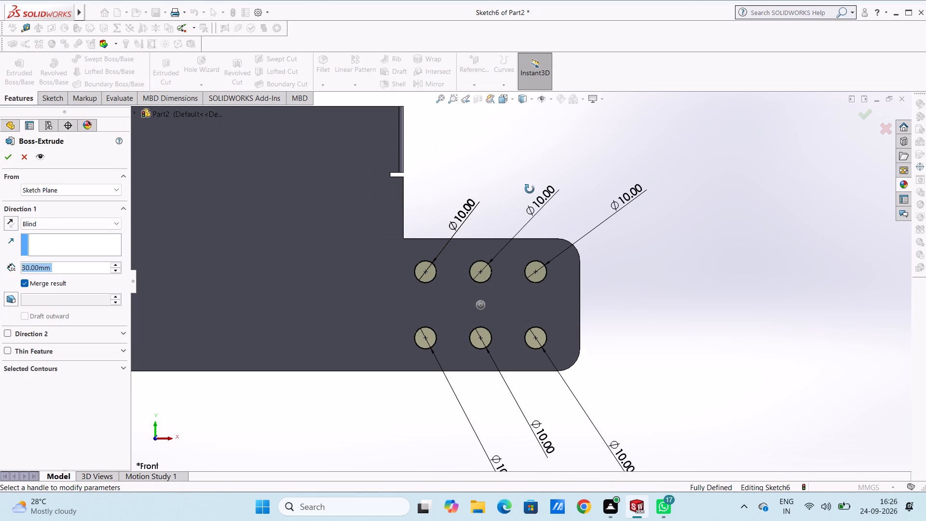
middle_click_drag(530, 189, 525, 210)
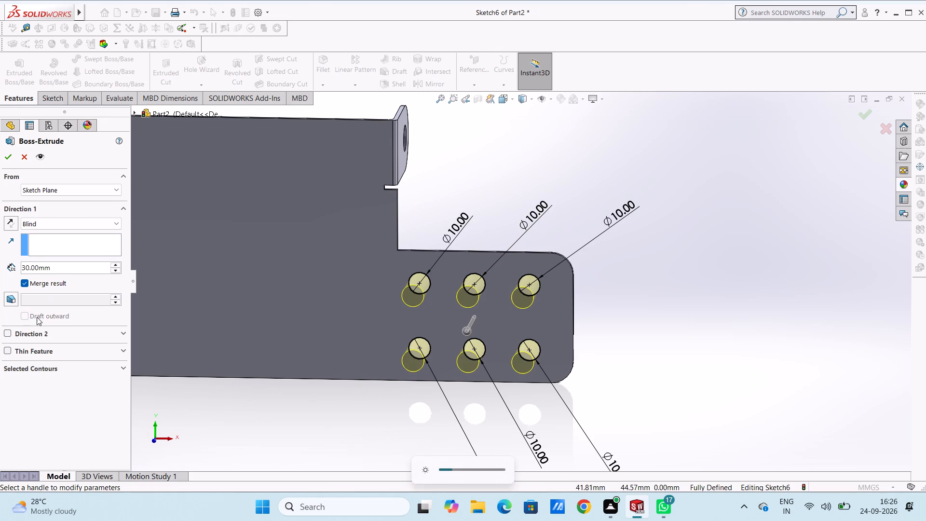
scroll(37, 330, "up", 1)
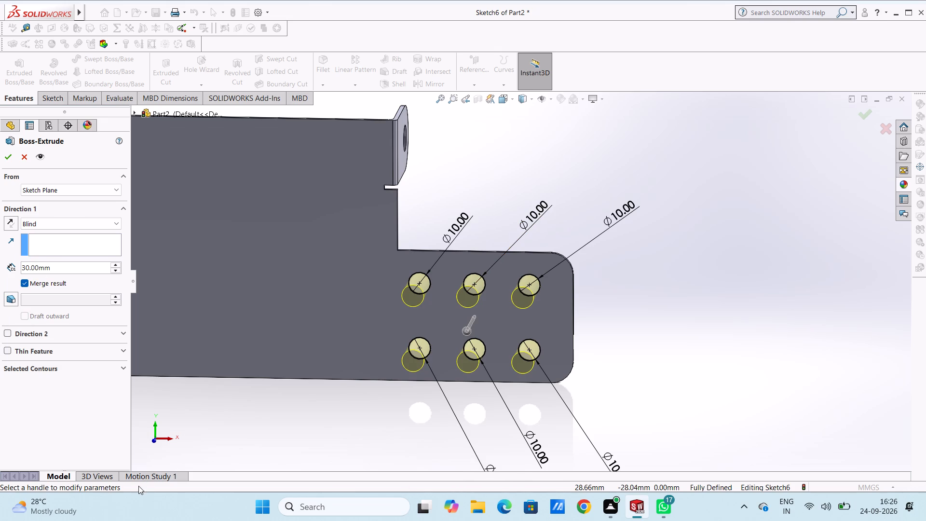
left_click(4, 350)
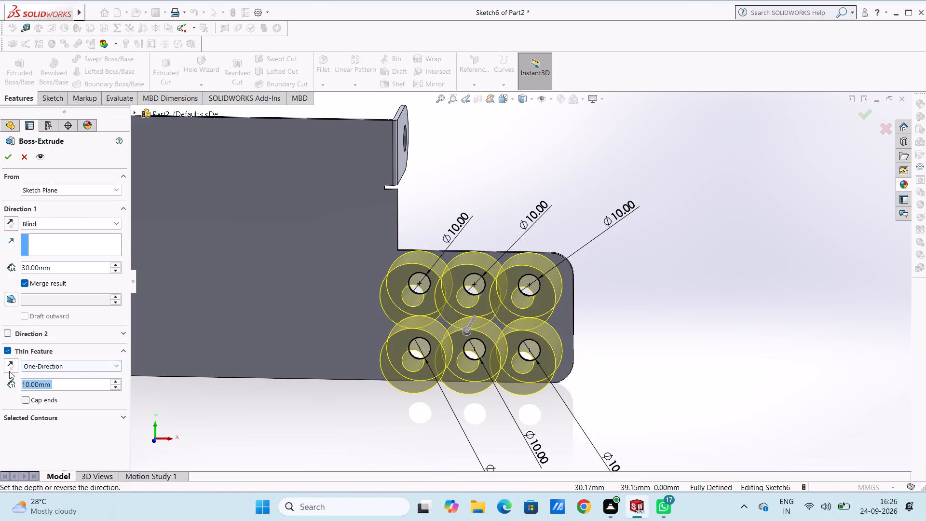
key("1")
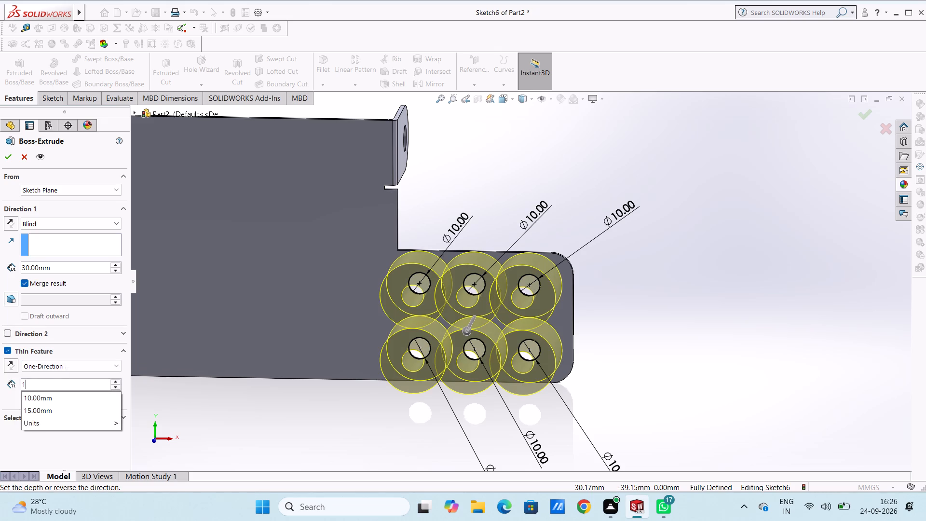
key("Return")
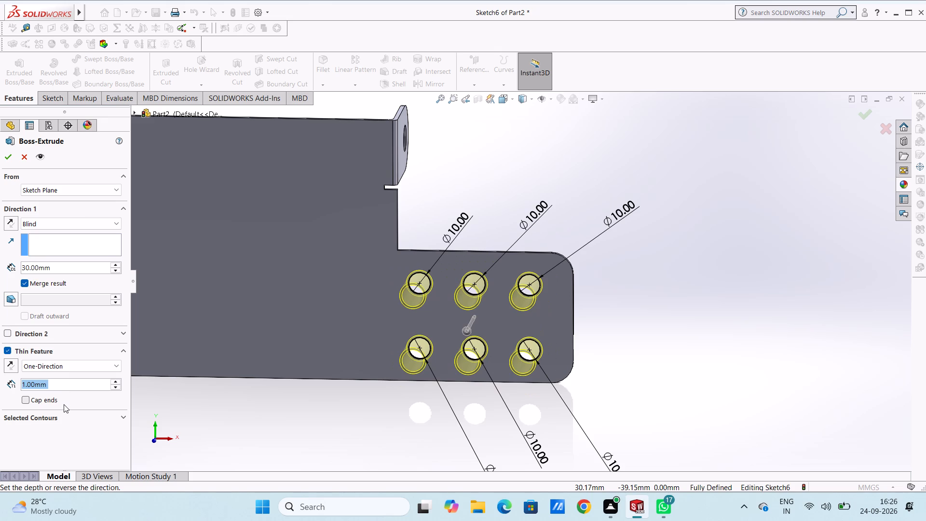
key("2")
key("Return")
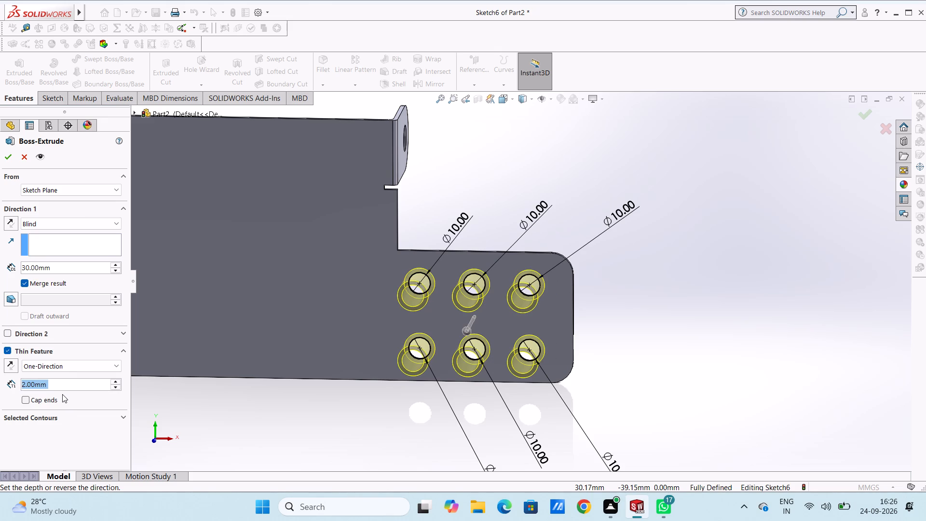
type("1.5")
key("Return")
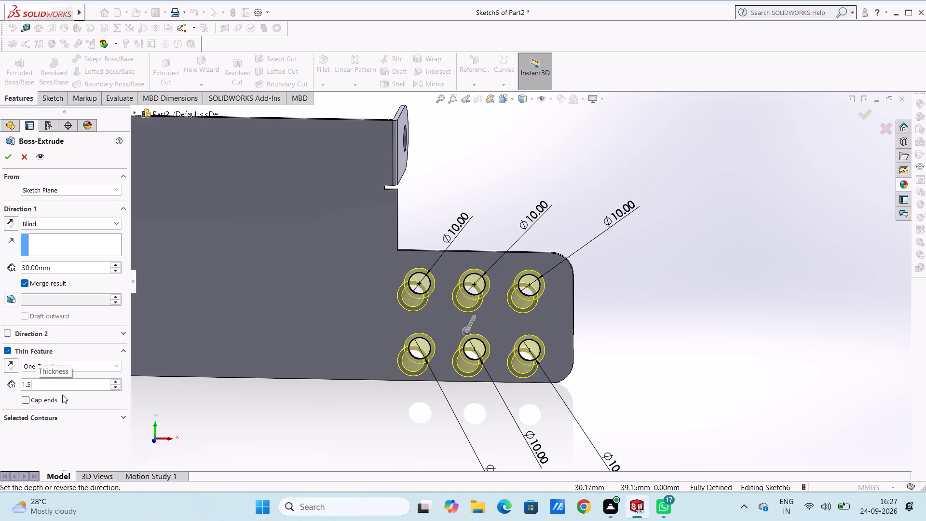
Set the thin extrusion's blind depth to 4 mm and create the six raised collars around the holes.
double_click(75, 269)
key("5")
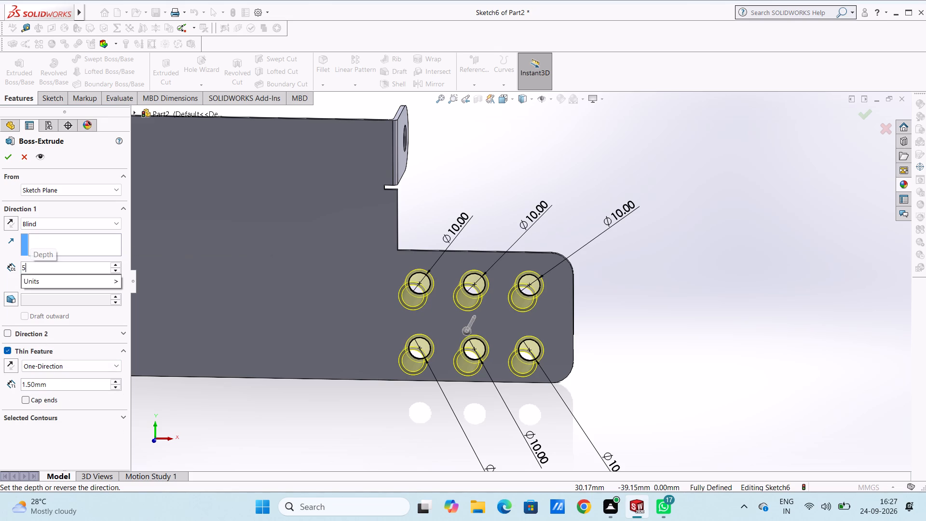
key("Return")
middle_click_drag(486, 184, 487, 192)
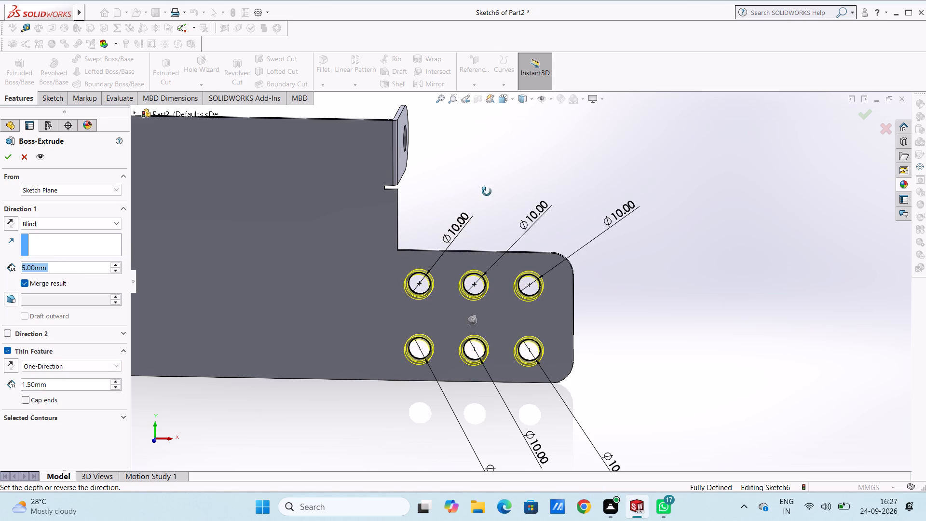
middle_click_drag(487, 192, 482, 267)
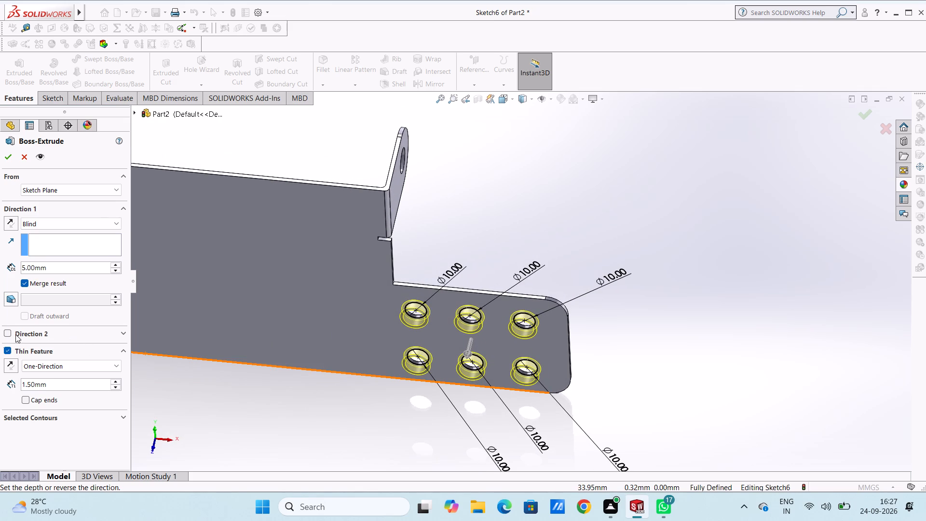
double_click(72, 264)
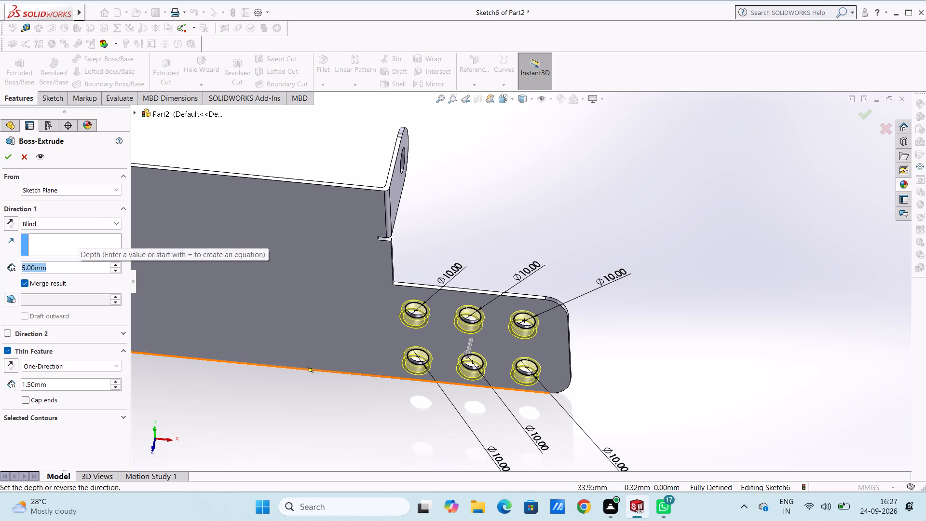
key("4")
key("Return")
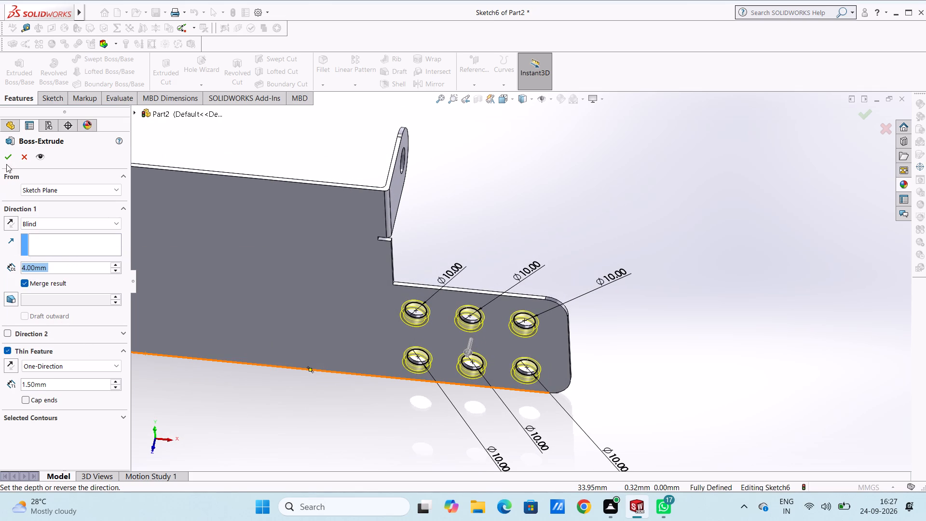
left_click(5, 155)
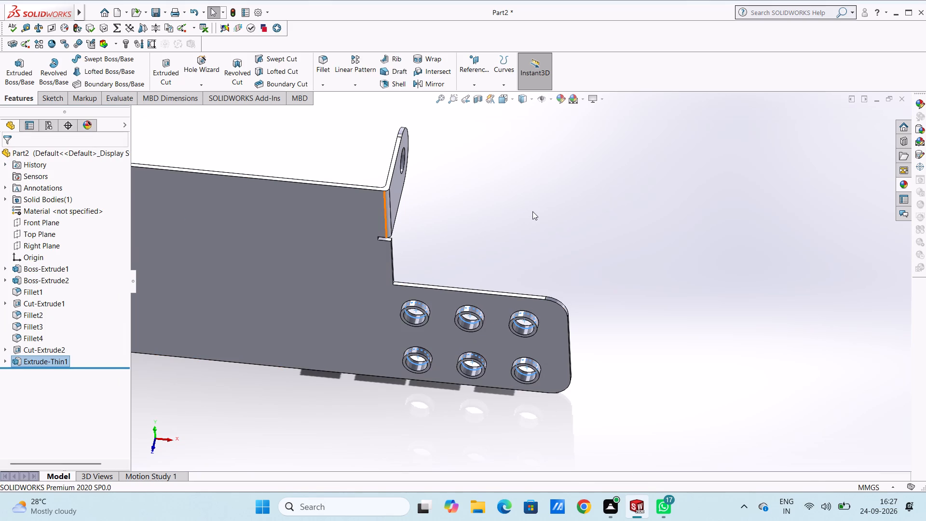
left_click(532, 211)
Start a fillet on the base edge of the upper-row collar nearest the plate's step corner, with a 3 mm radius.
middle_click_drag(305, 362, 301, 318)
scroll(302, 318, "up", 4)
middle_click_drag(516, 262, 496, 259)
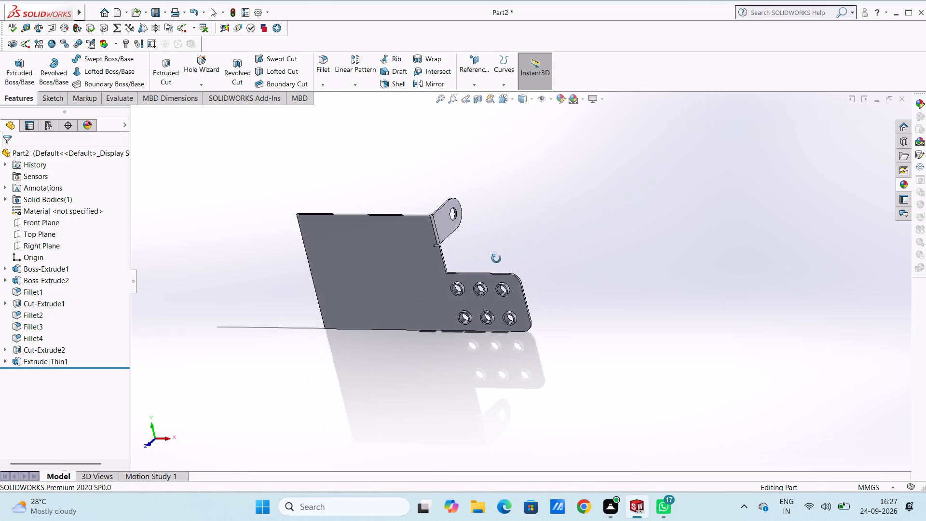
middle_click_drag(496, 259, 498, 259)
scroll(491, 271, "down", 9)
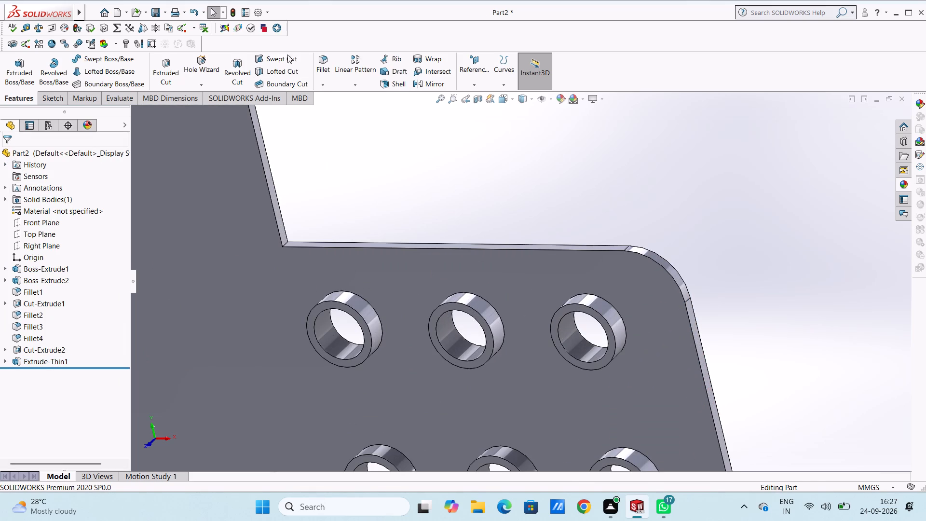
left_click(321, 62)
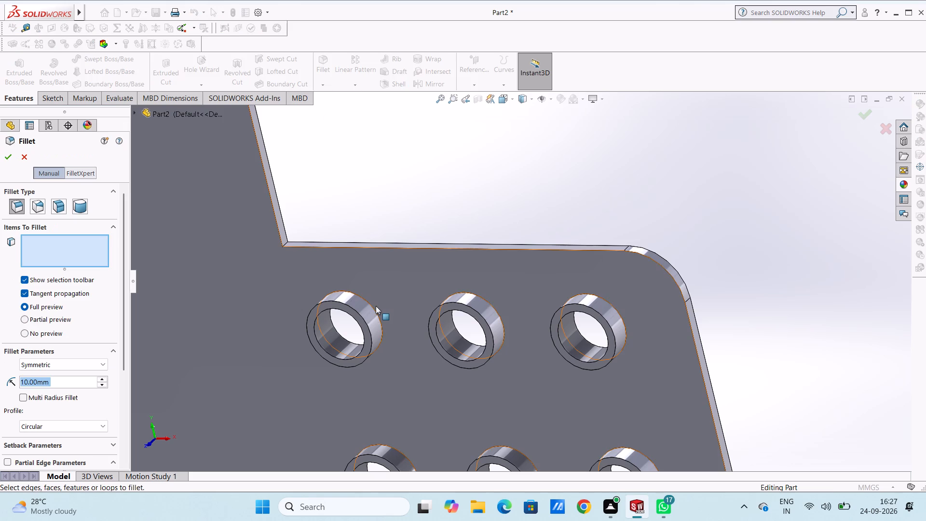
left_click(373, 308)
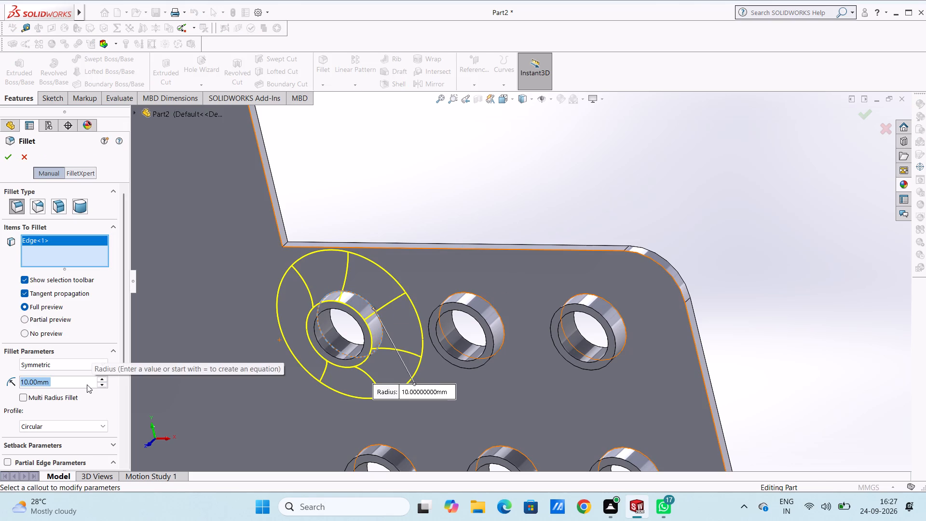
key("6")
key("Return")
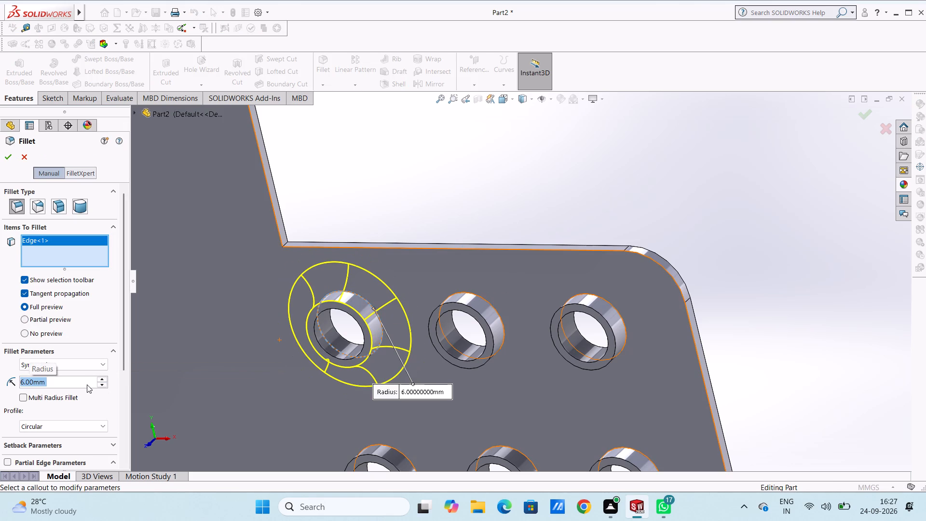
key("5")
key("Return")
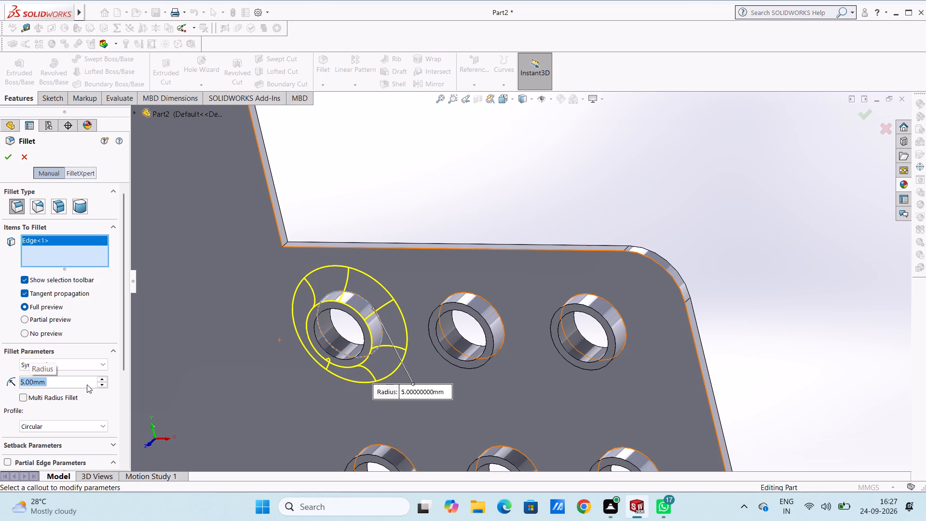
key("4")
key("Return")
key("3")
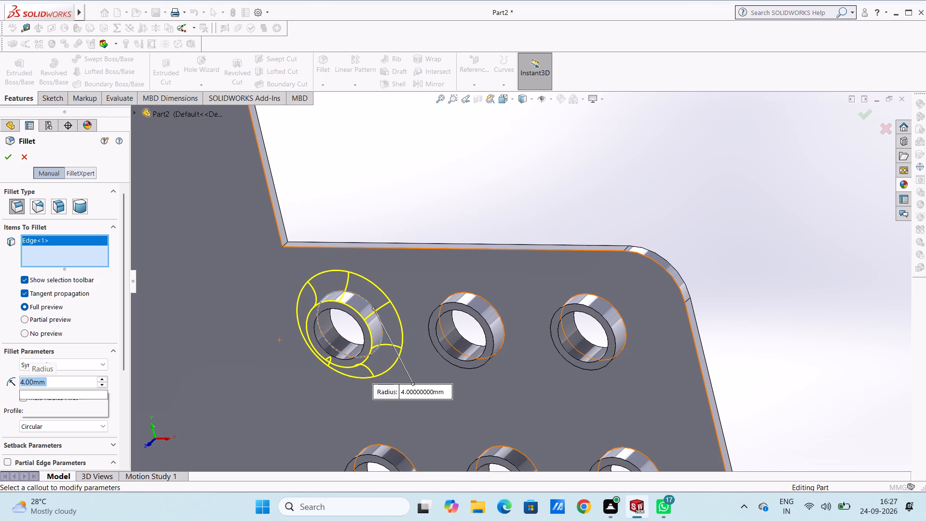
key("Return")
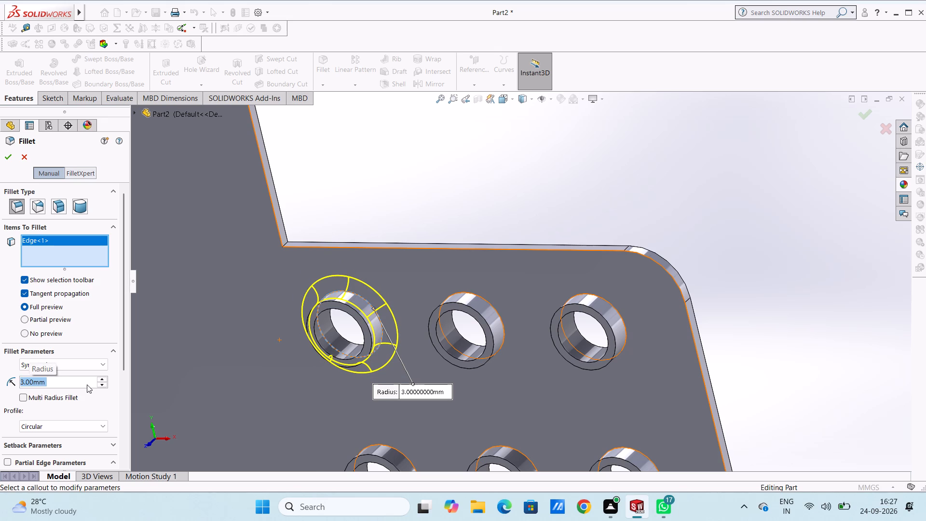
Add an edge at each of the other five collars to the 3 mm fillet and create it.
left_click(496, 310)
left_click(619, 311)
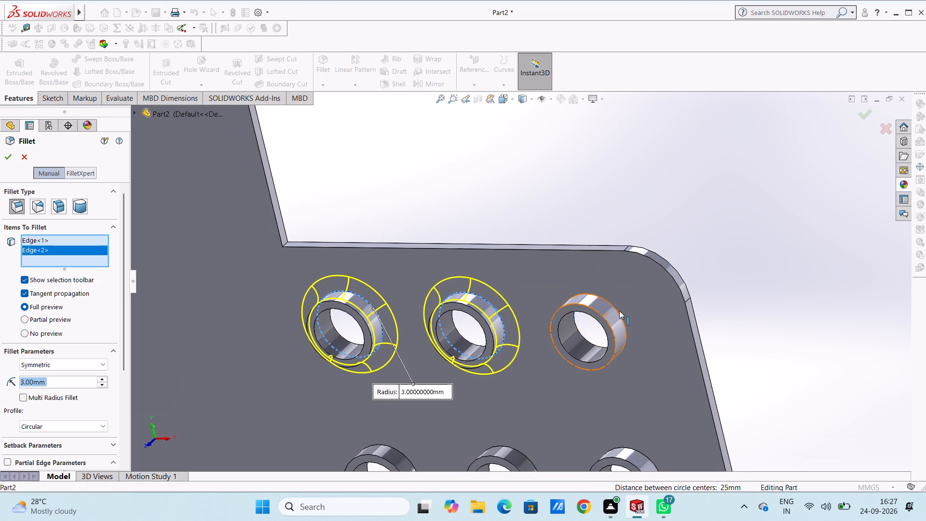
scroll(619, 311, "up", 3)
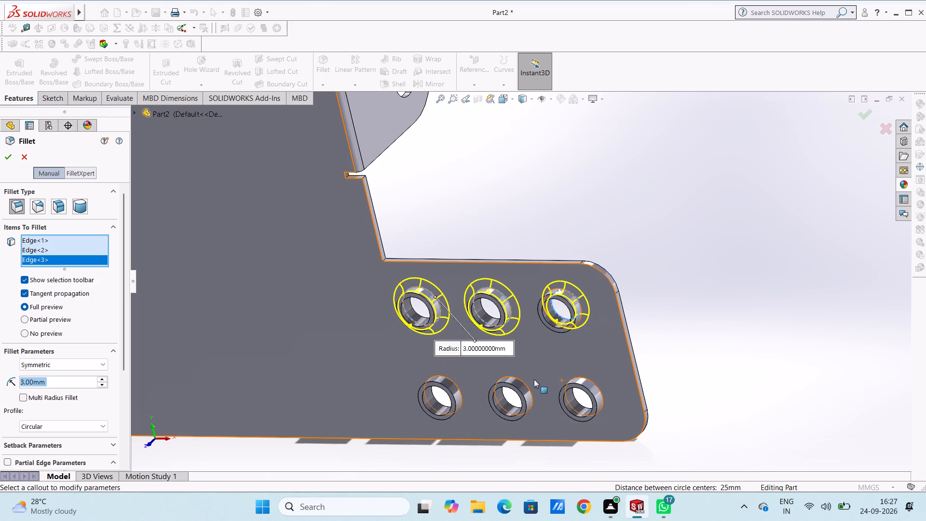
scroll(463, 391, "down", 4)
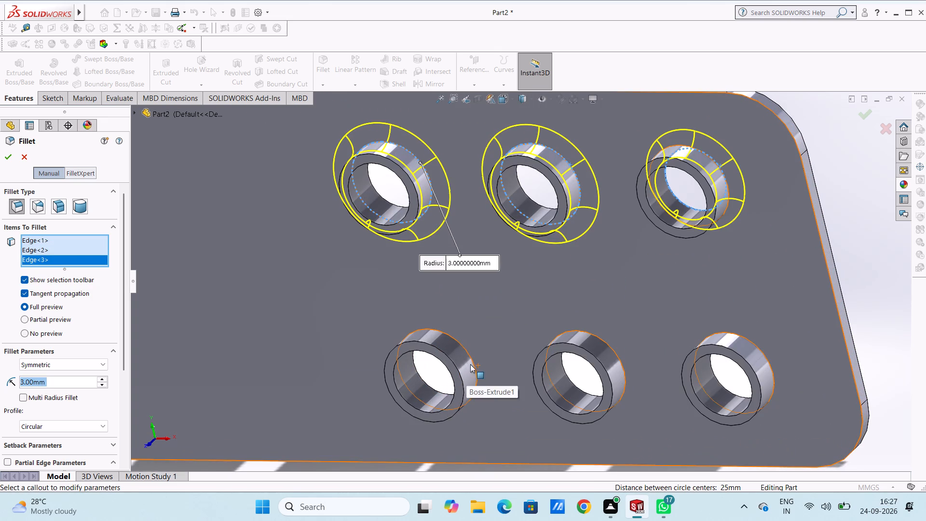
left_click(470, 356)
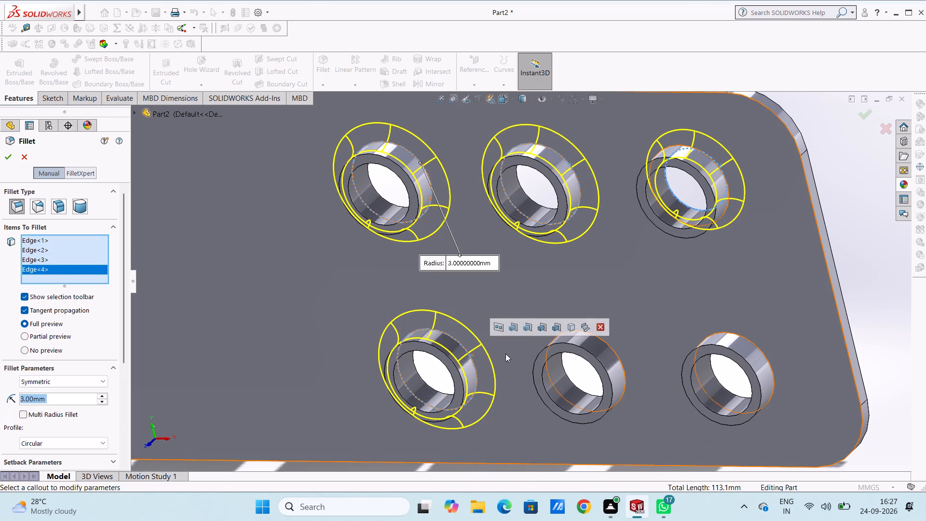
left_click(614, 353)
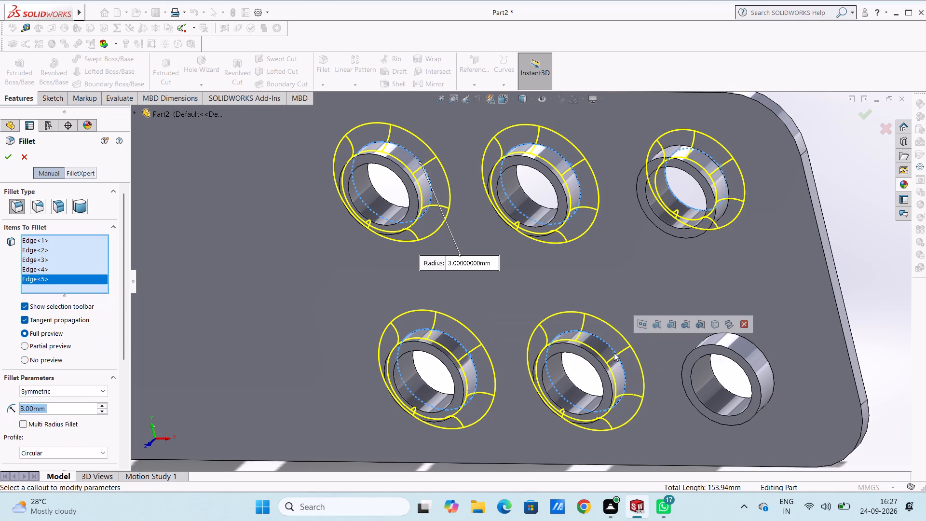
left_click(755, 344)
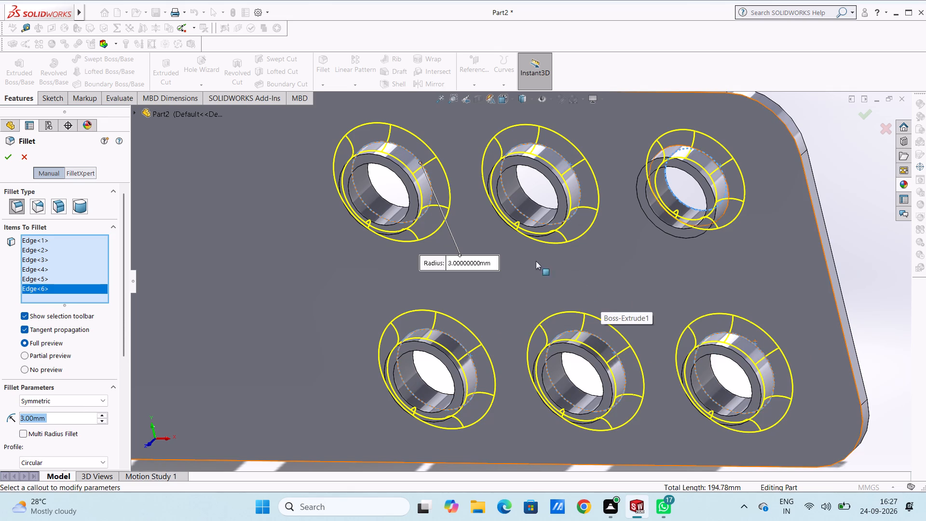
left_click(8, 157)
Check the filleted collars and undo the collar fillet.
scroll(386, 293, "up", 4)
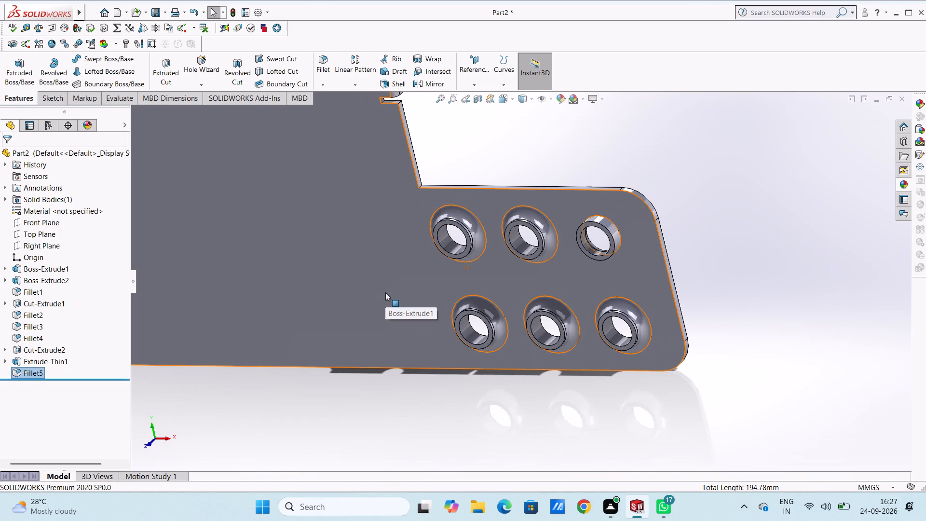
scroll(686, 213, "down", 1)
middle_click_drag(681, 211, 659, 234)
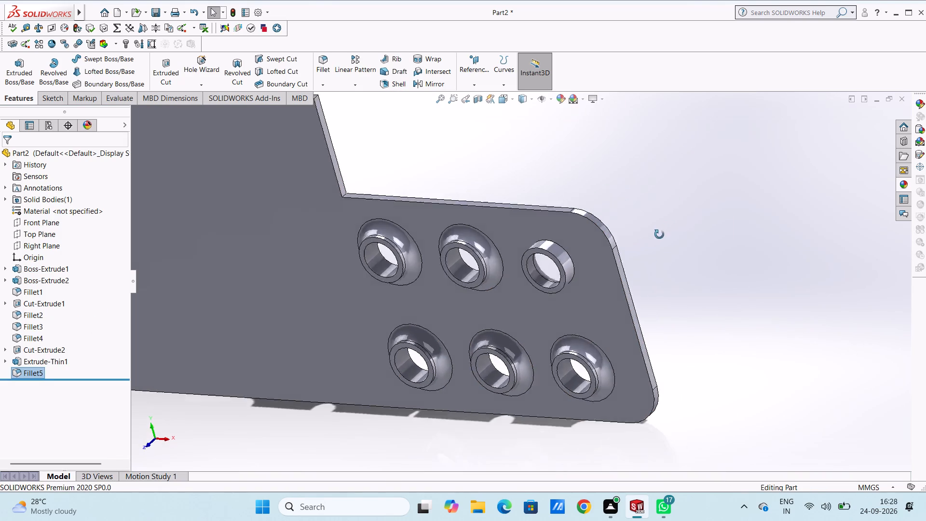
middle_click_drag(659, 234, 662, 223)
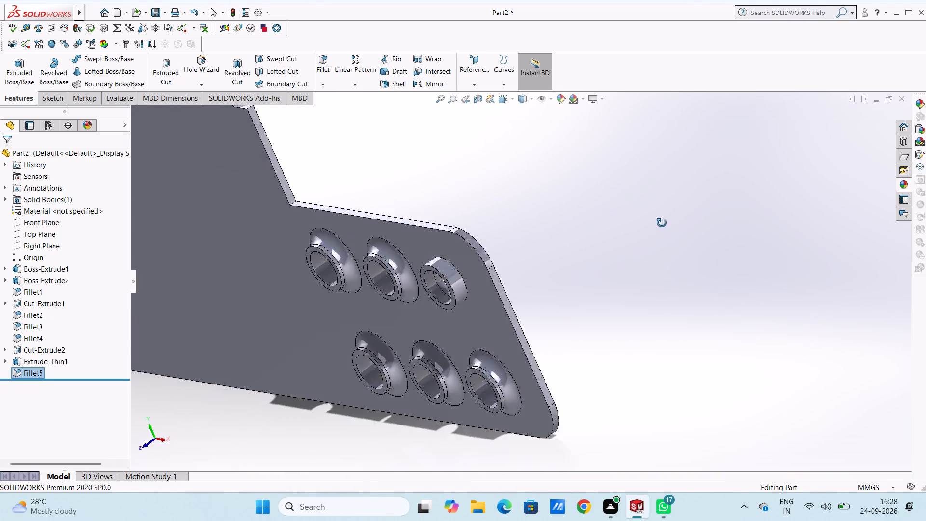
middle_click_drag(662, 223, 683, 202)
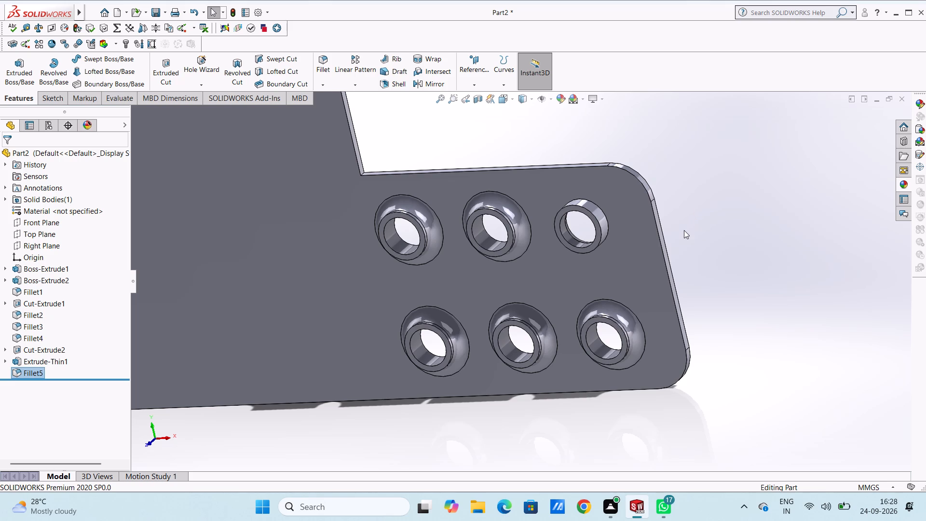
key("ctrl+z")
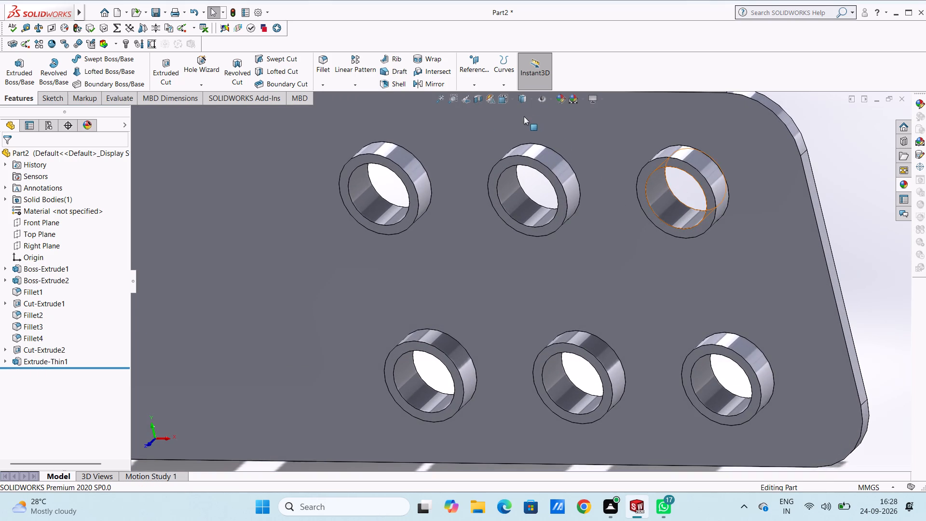
Fillet the outer base edges of all six collars, where they meet the plate, with a 3 mm radius.
left_click(319, 61)
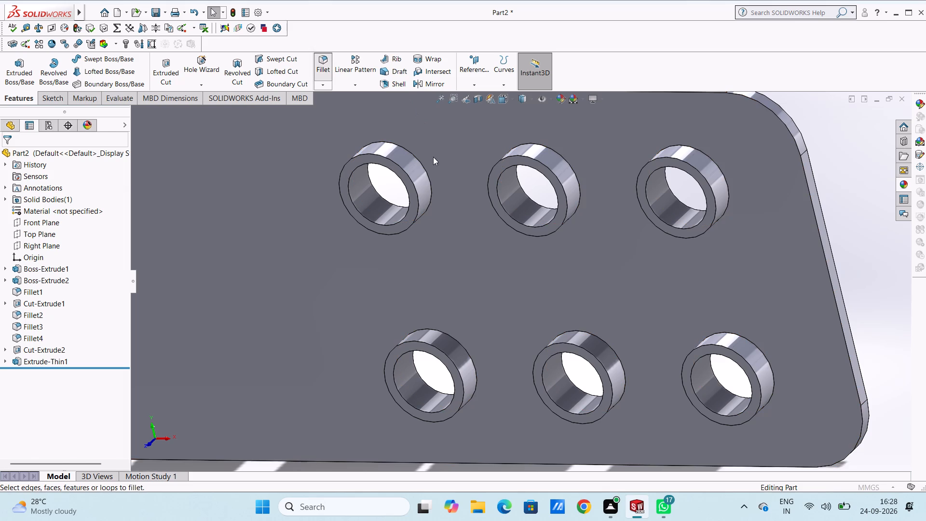
left_click(422, 166)
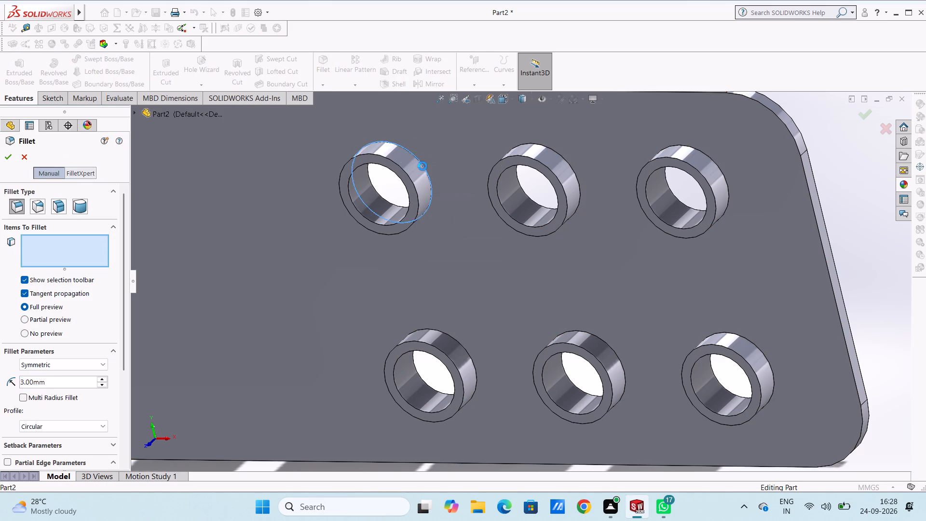
left_click(565, 158)
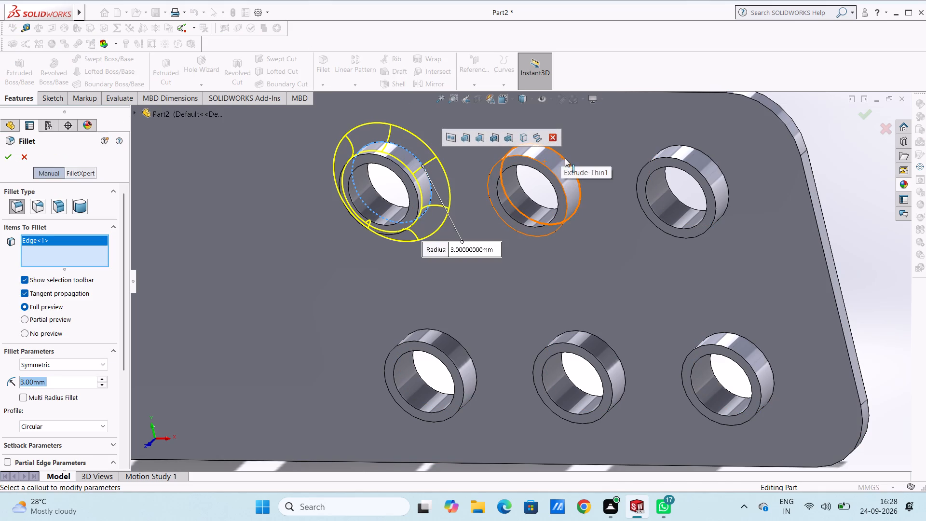
left_click(717, 163)
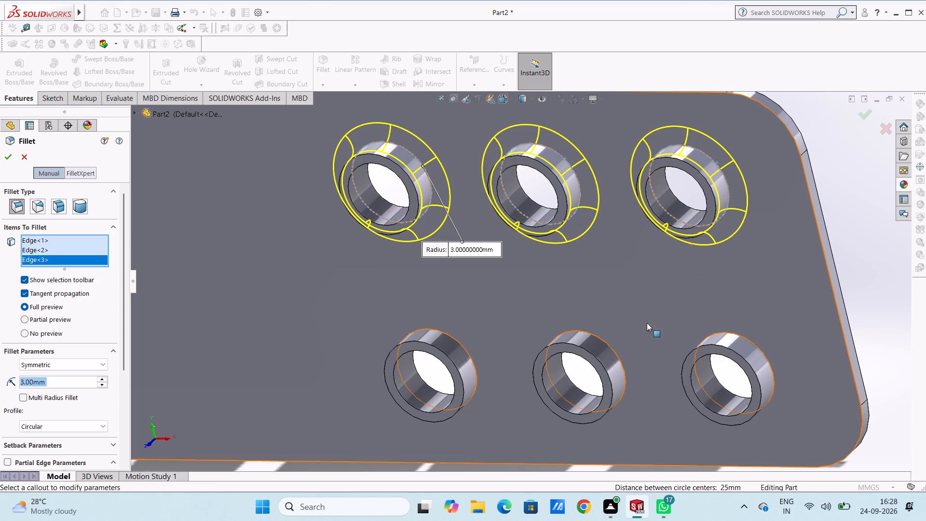
left_click(603, 342)
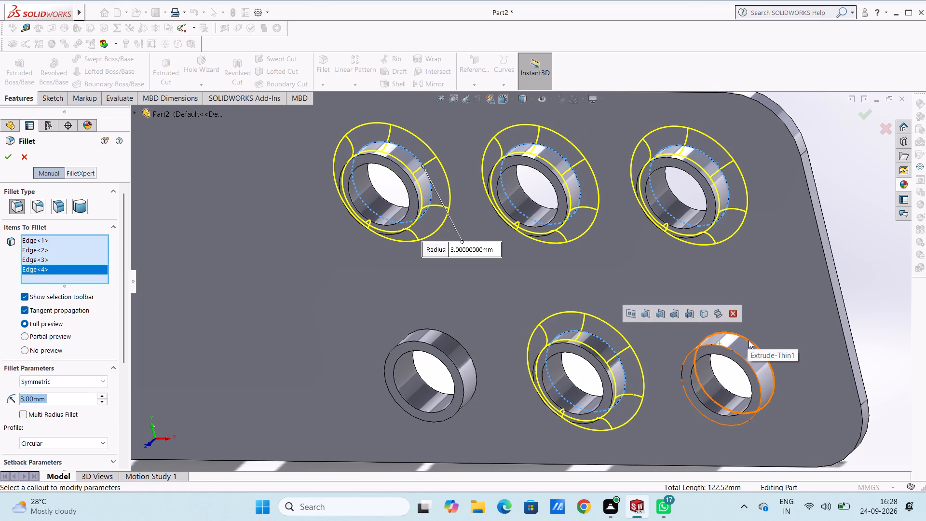
left_click(749, 340)
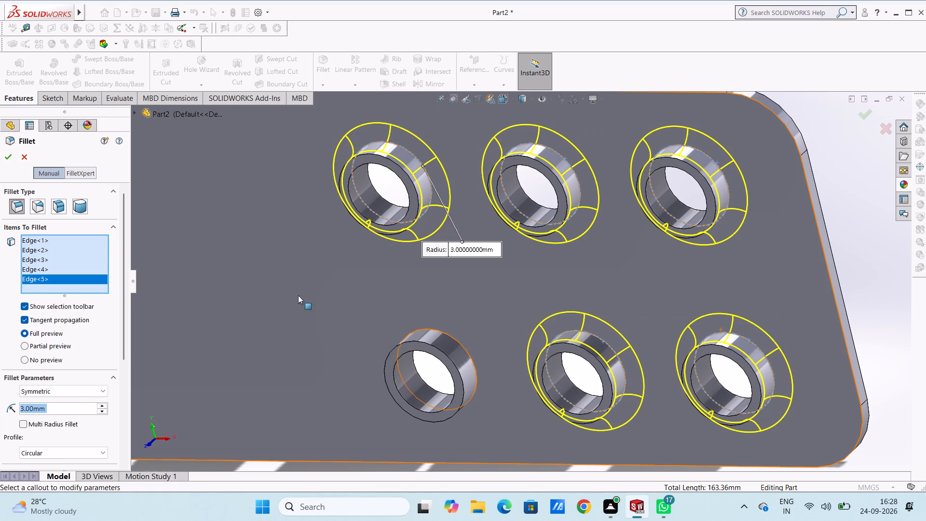
left_click(449, 336)
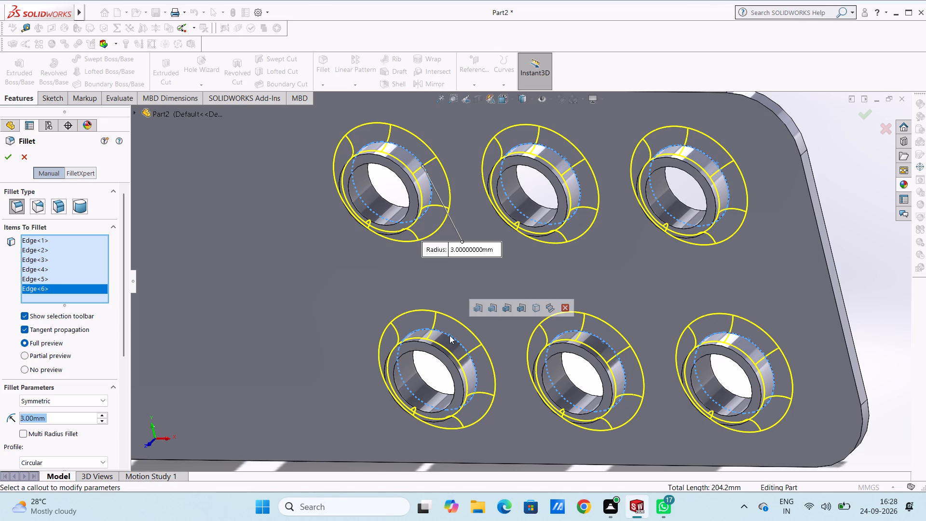
left_click(9, 161)
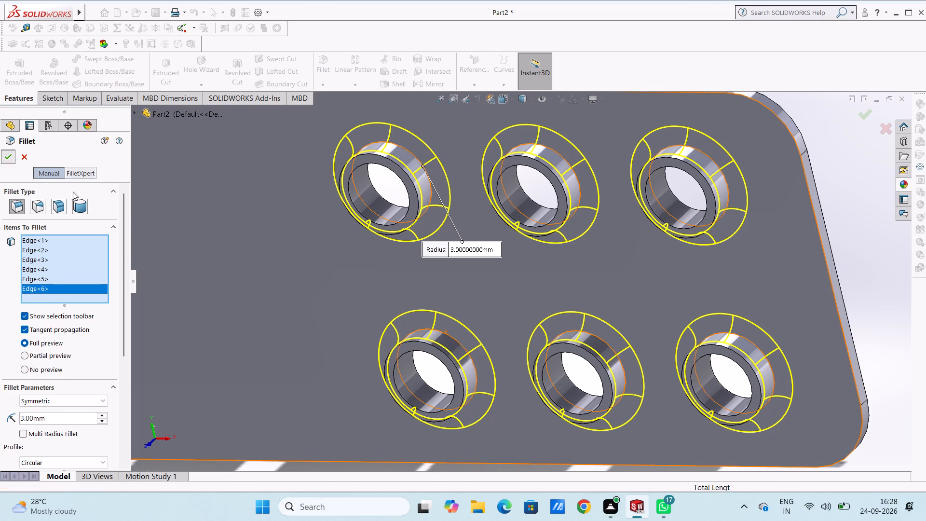
scroll(245, 247, "up", 9)
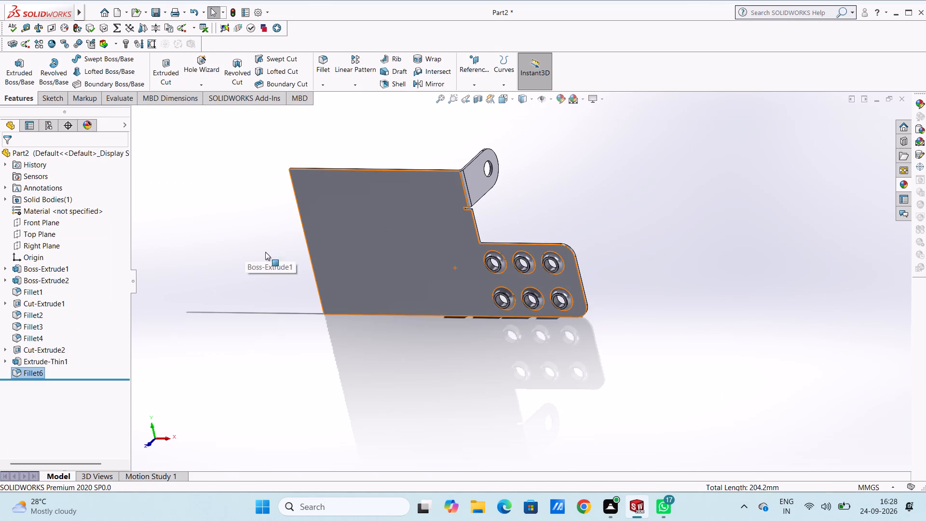
left_click(641, 234)
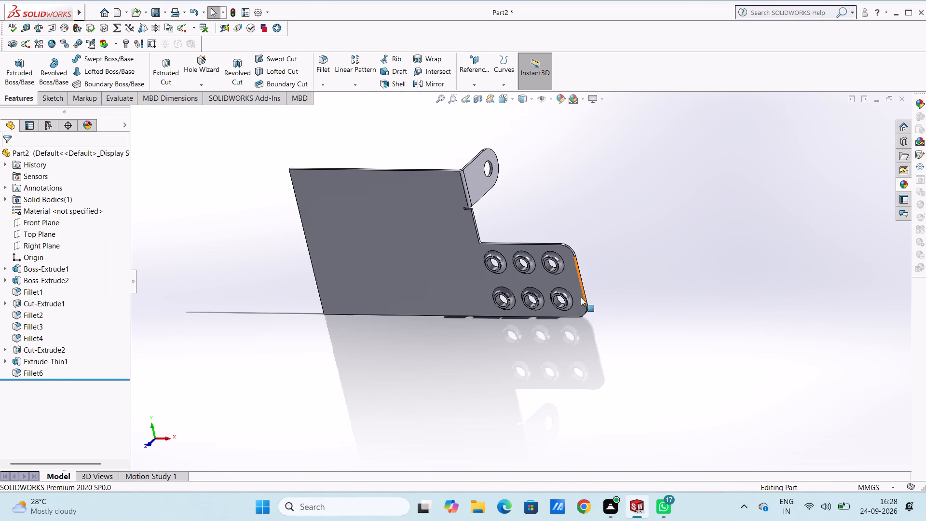
Start a 1 mm fillet on the outer rim edges of the three upper-row collars.
middle_click_drag(558, 293, 557, 277)
scroll(517, 263, "down", 4)
scroll(495, 230, "down", 9)
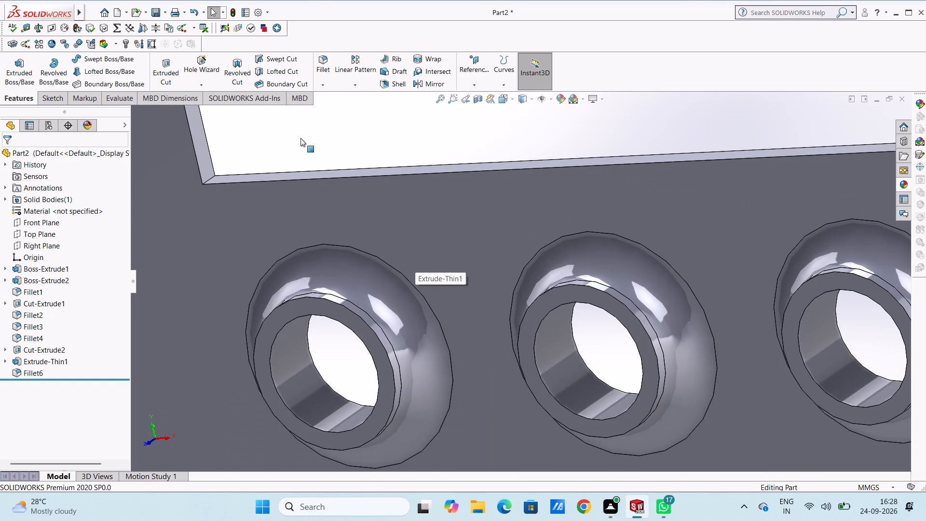
left_click(322, 59)
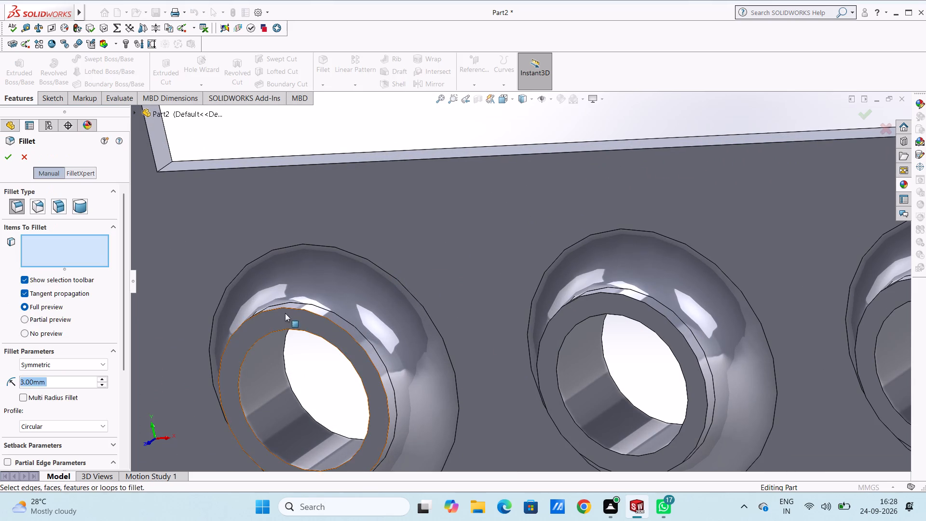
left_click(285, 329)
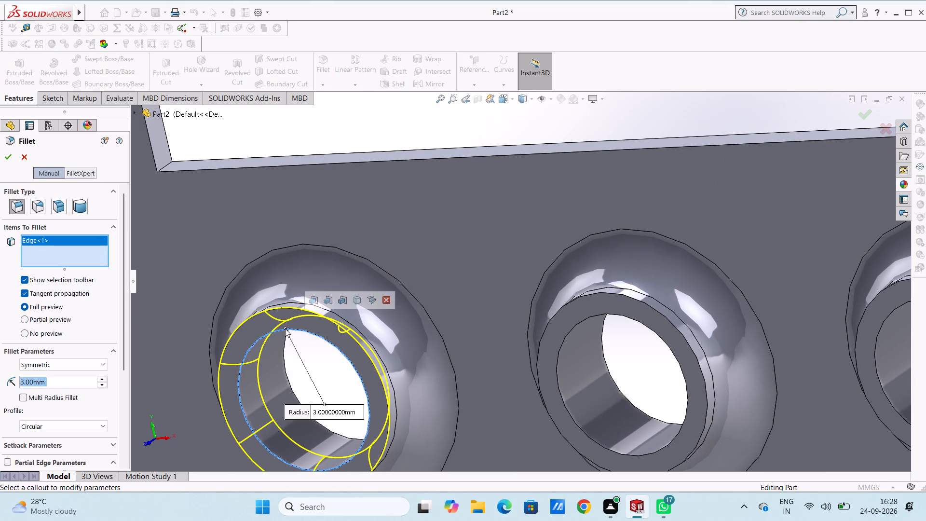
left_click(282, 330)
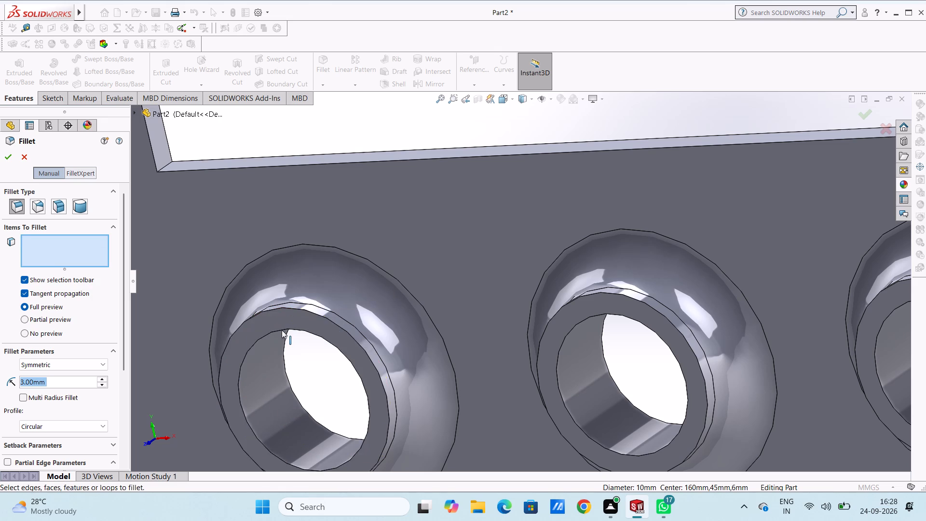
left_click(283, 306)
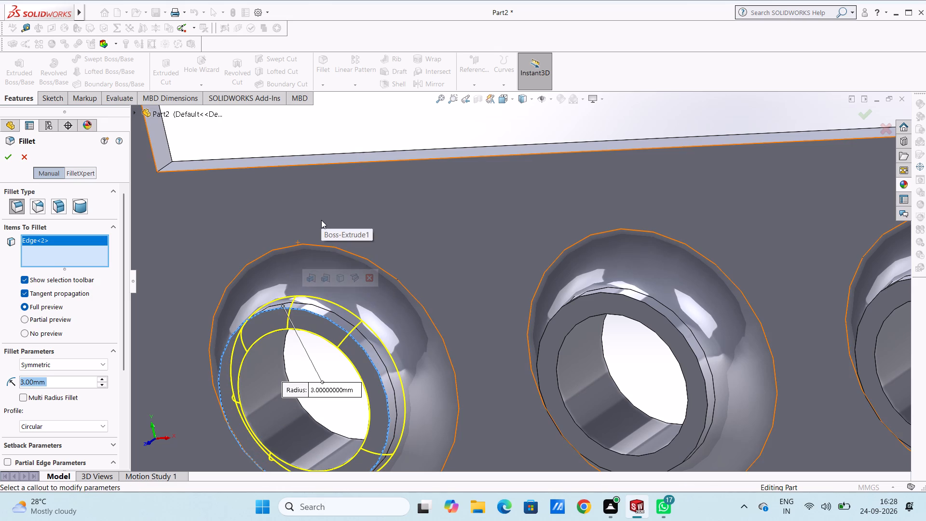
key("1")
key("Return")
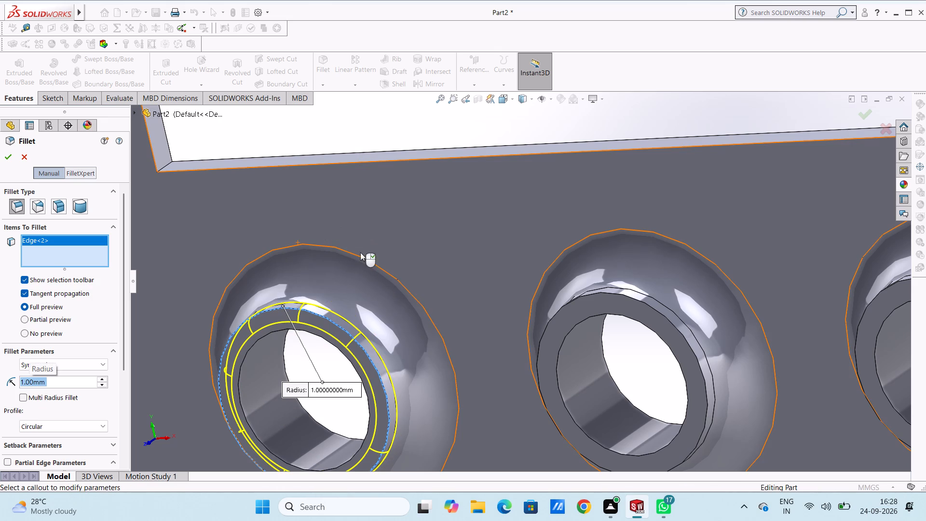
left_click(626, 295)
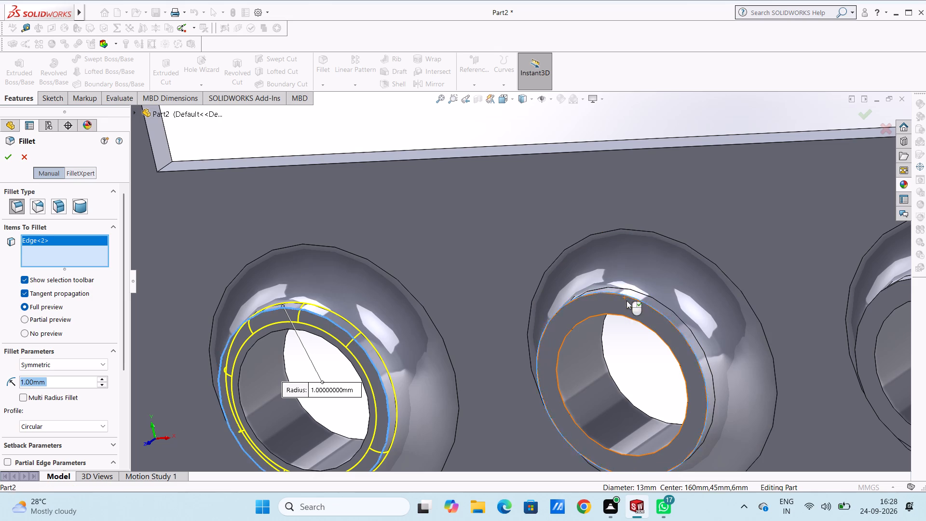
scroll(626, 311, "up", 4)
scroll(733, 297, "down", 2)
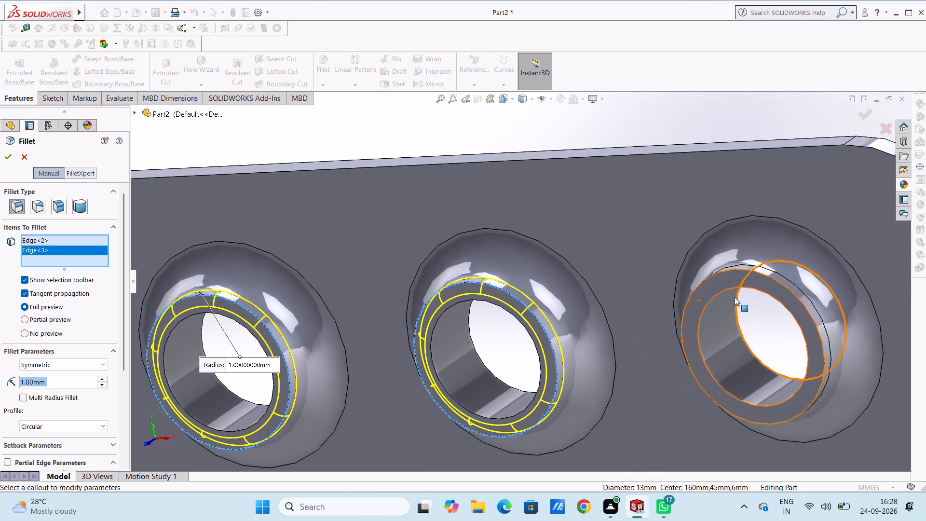
left_click(729, 270)
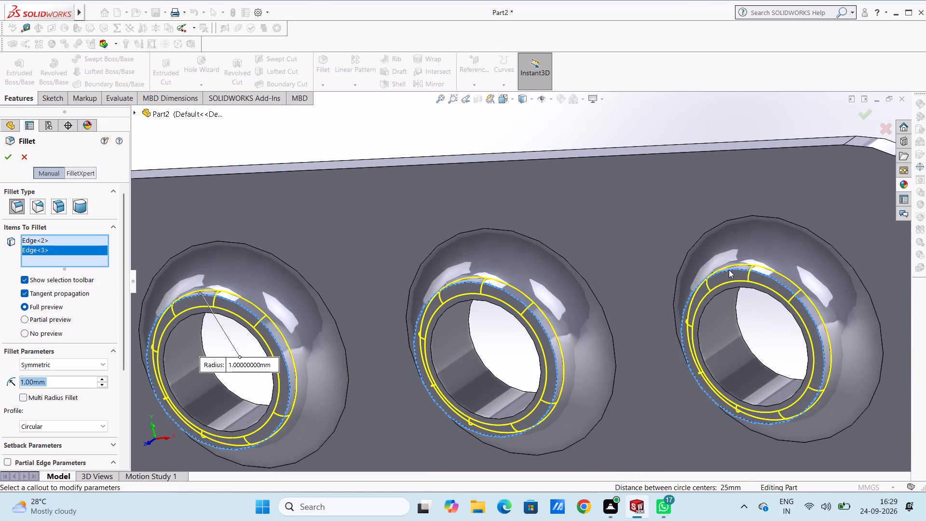
Add the outer rim edges of the three lower-row collars to the 1 mm fillet and create it.
scroll(731, 310, "up", 5)
scroll(525, 418, "up", 4)
scroll(487, 418, "down", 5)
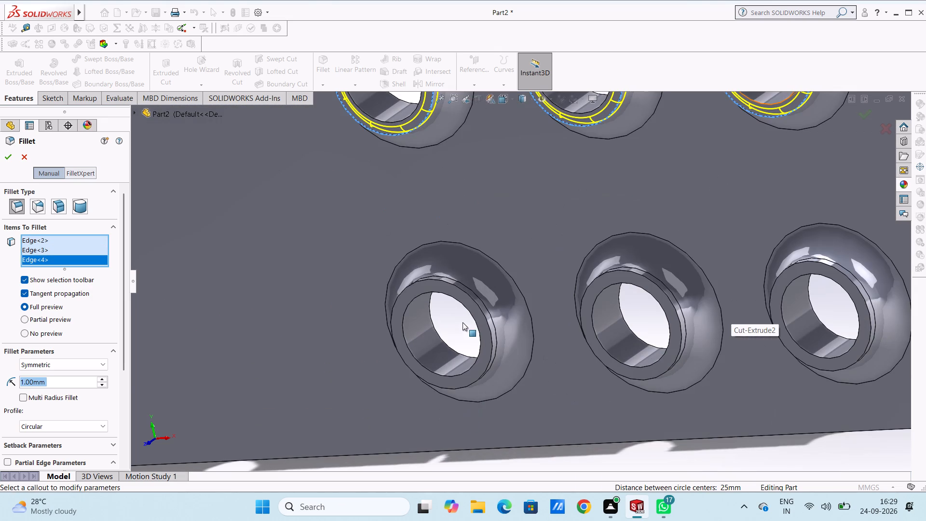
scroll(459, 283, "down", 5)
scroll(455, 283, "up", 1)
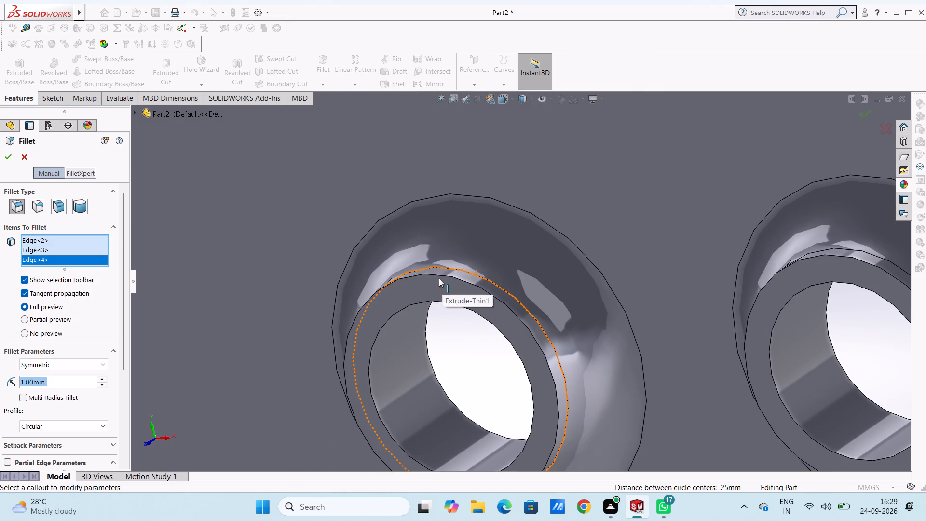
left_click(439, 276)
left_click(453, 283)
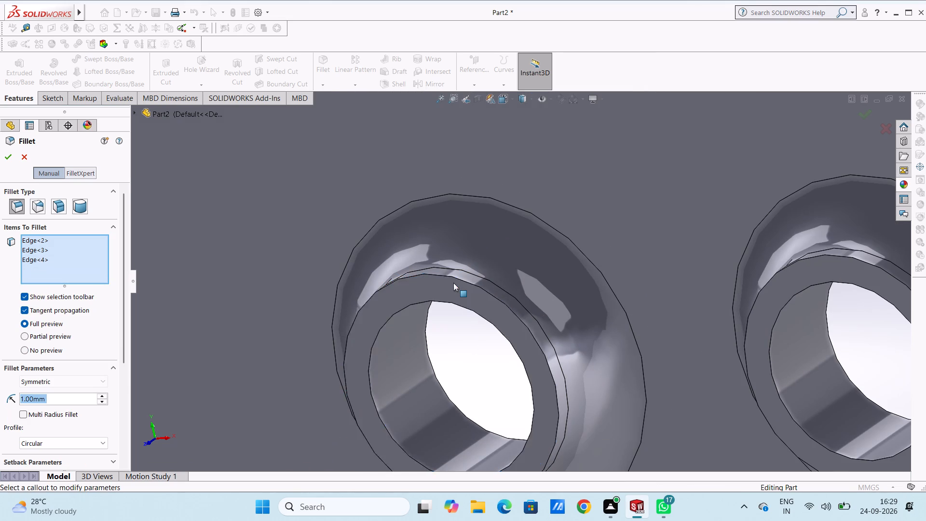
left_click(452, 277)
scroll(452, 277, "up", 5)
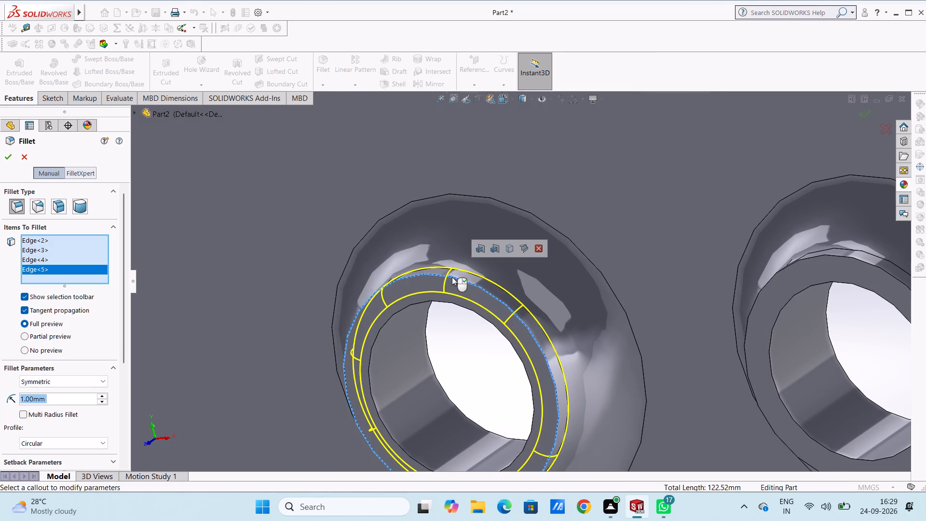
scroll(635, 284, "up", 2)
scroll(666, 278, "down", 4)
scroll(531, 286, "down", 4)
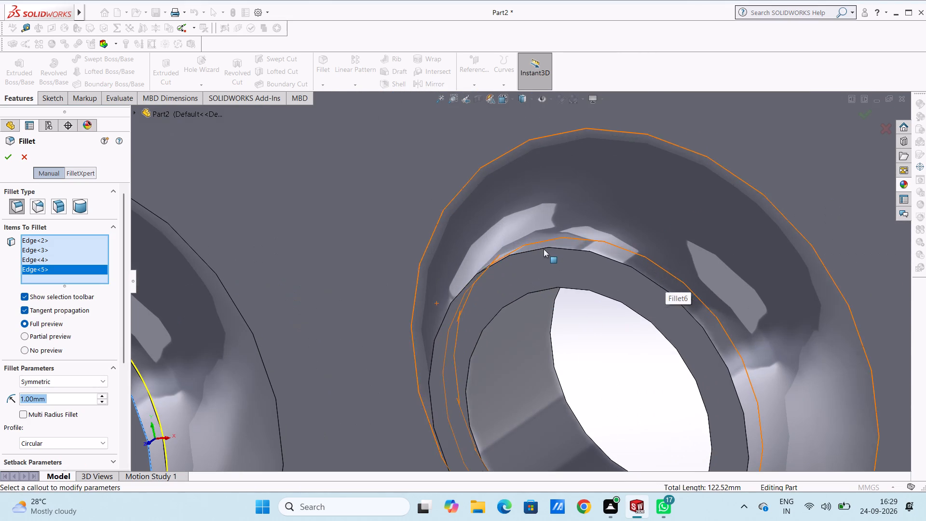
left_click(548, 247)
scroll(551, 252, "up", 5)
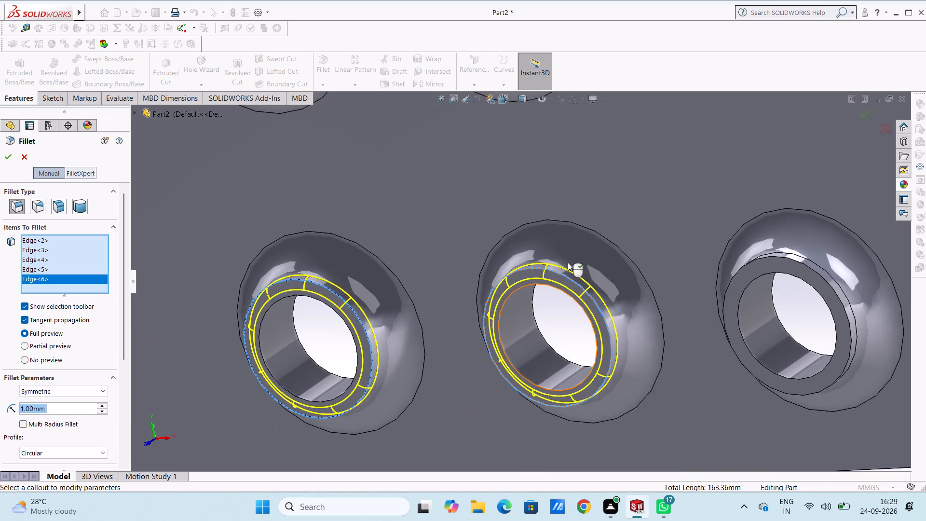
scroll(571, 264, "up", 4)
scroll(654, 277, "down", 6)
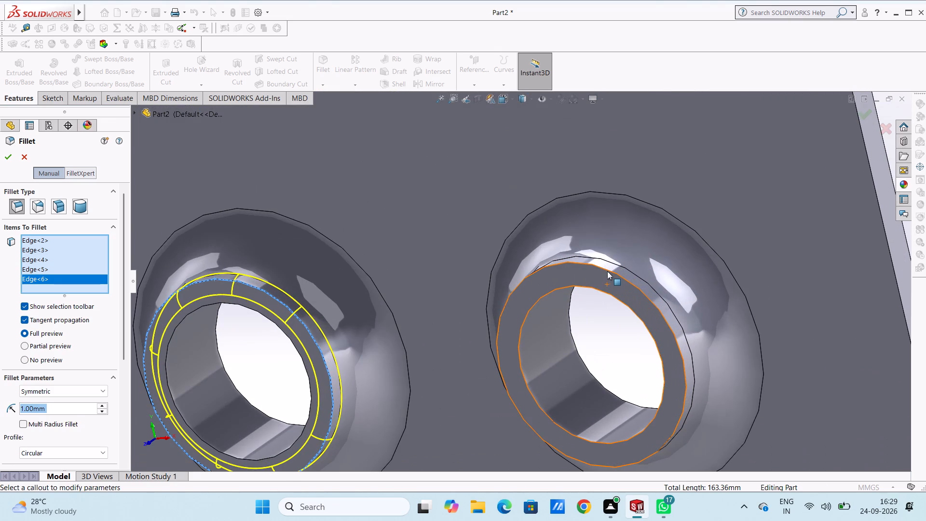
left_click(608, 271)
scroll(608, 271, "up", 11)
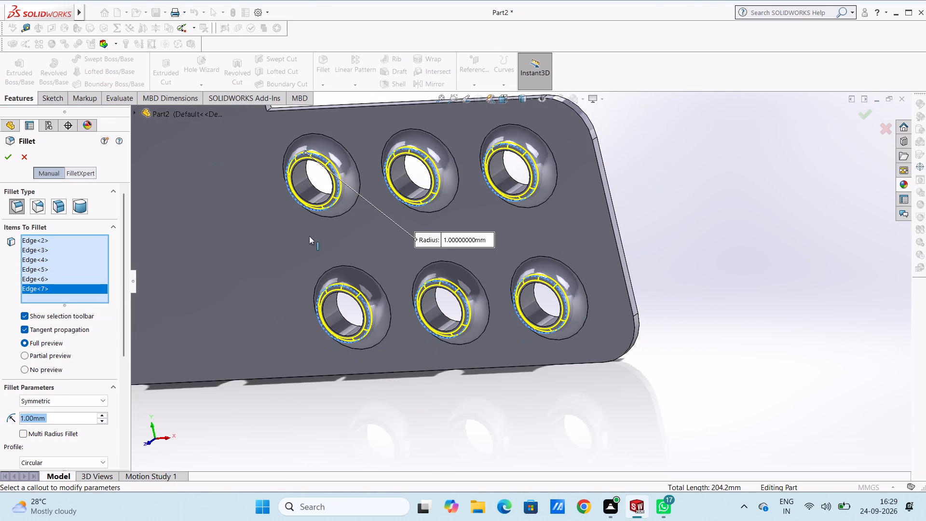
left_click(6, 155)
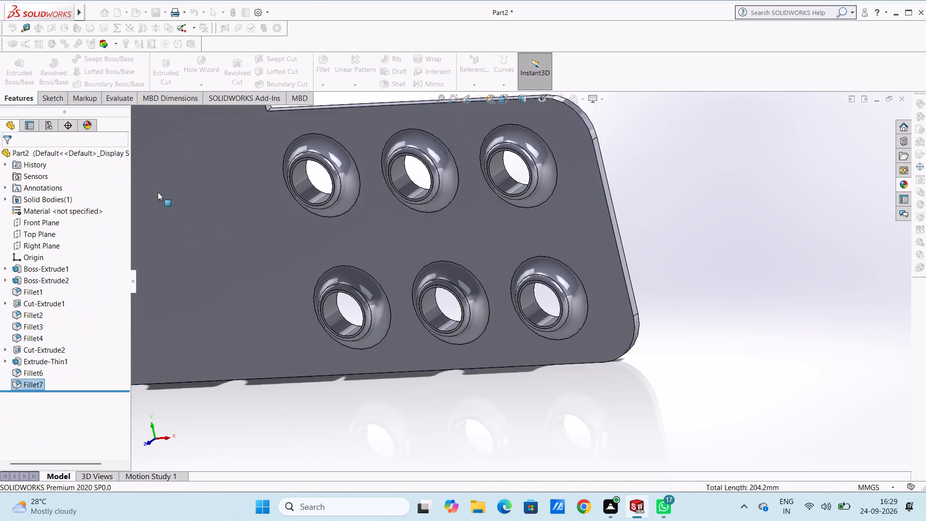
Examine the filleted collars and the whole bracket from several angles.
scroll(158, 192, "up", 3)
scroll(276, 252, "up", 1)
middle_click_drag(306, 237, 294, 237)
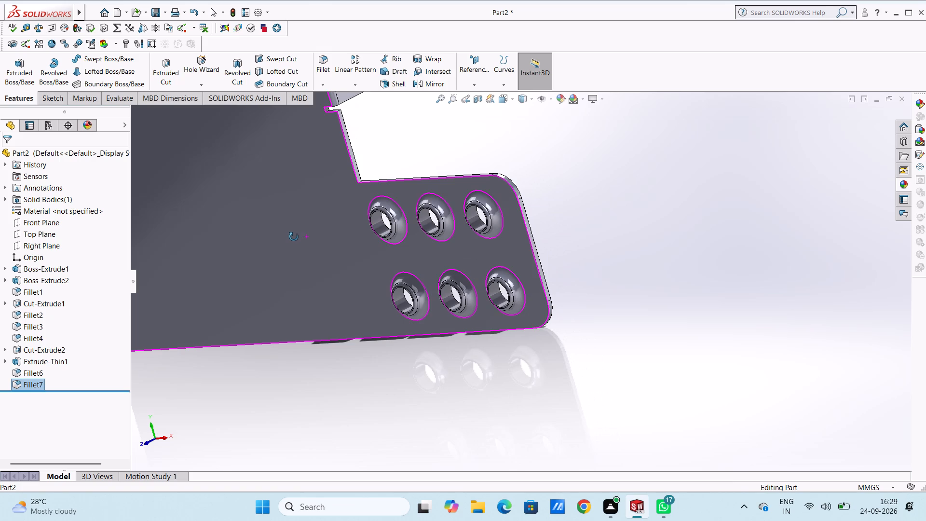
middle_click_drag(294, 237, 372, 264)
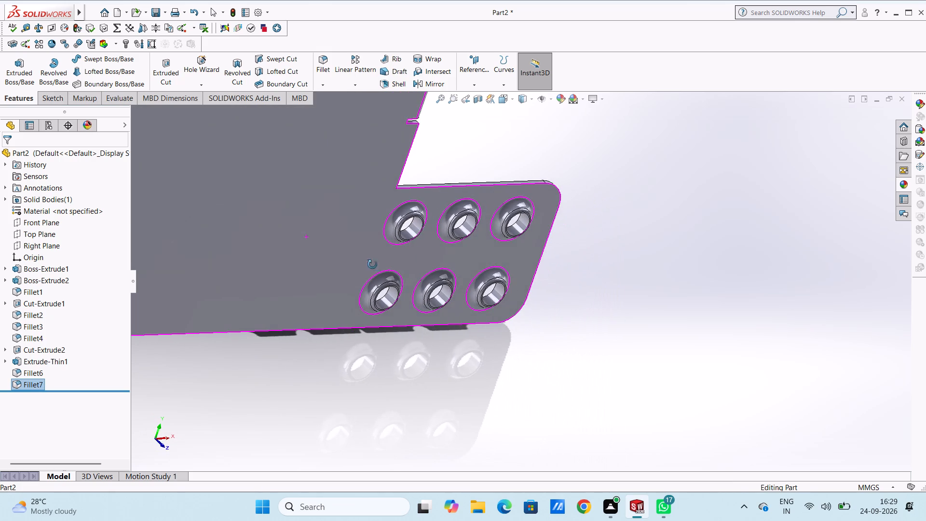
middle_click_drag(372, 264, 335, 242)
scroll(332, 261, "up", 4)
middle_click_drag(398, 355, 380, 354)
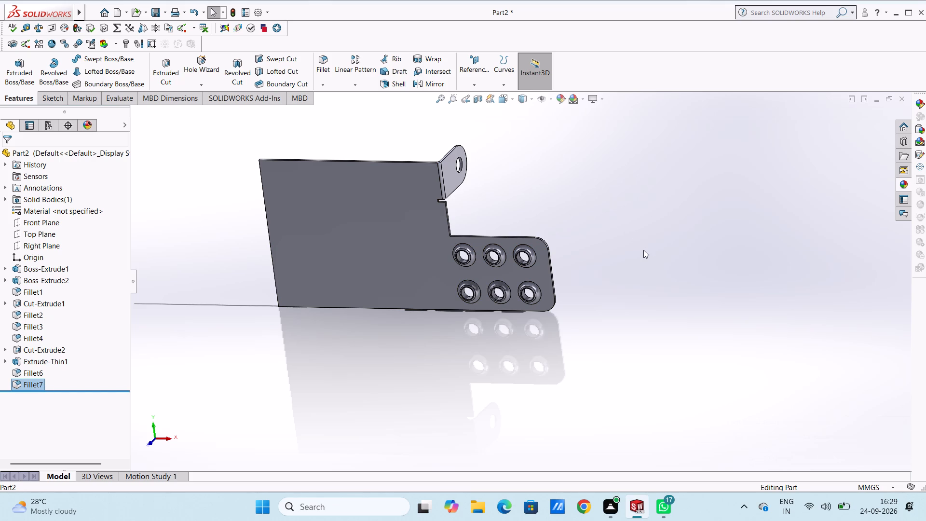
scroll(533, 202, "up", 2)
middle_click_drag(507, 208, 507, 208)
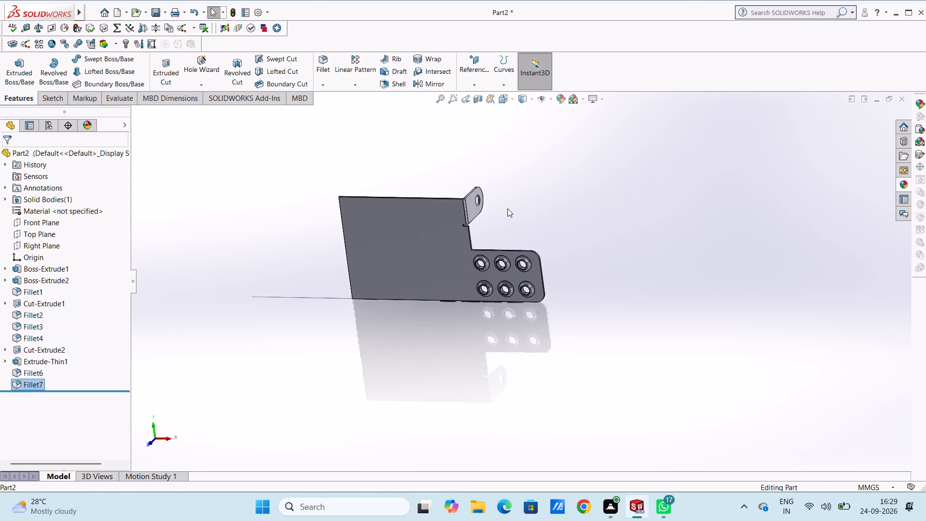
middle_click_drag(507, 208, 500, 321)
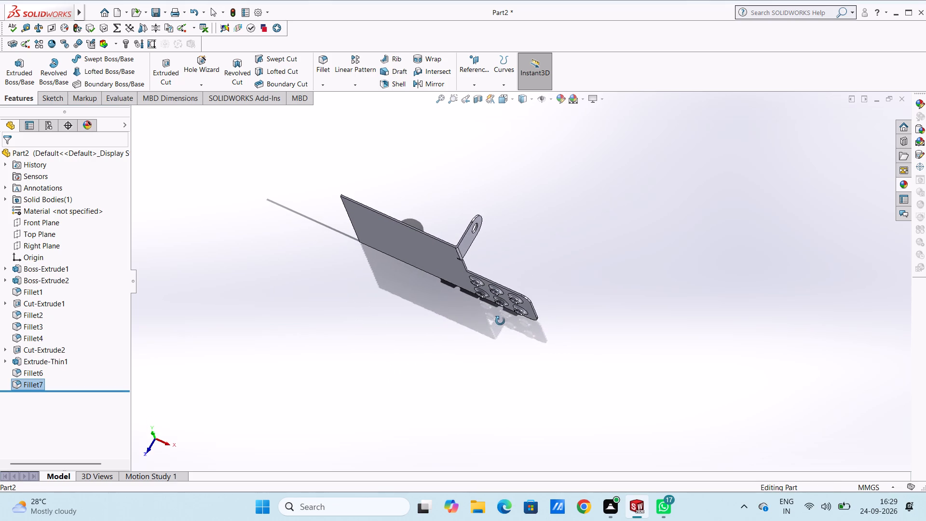
middle_click_drag(500, 321, 538, 264)
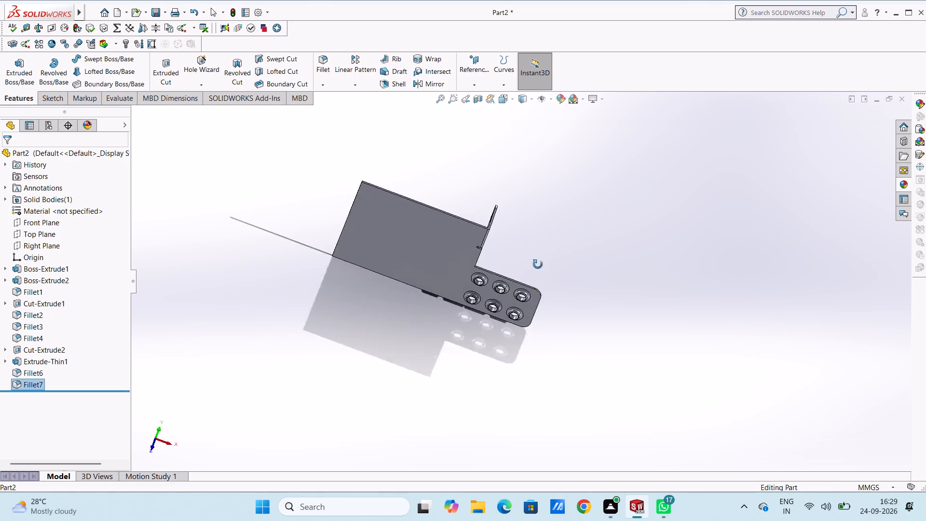
middle_click_drag(538, 264, 555, 233)
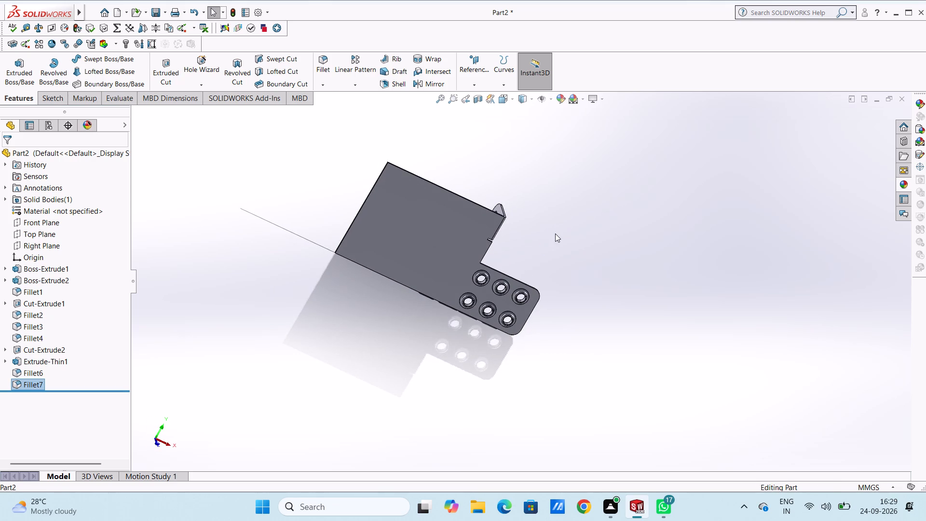
Start a sketch on the plate's large front face and draw two level circles, radii about 5.6 and 5.2 mm, near its upper corners.
key("ctrl+1")
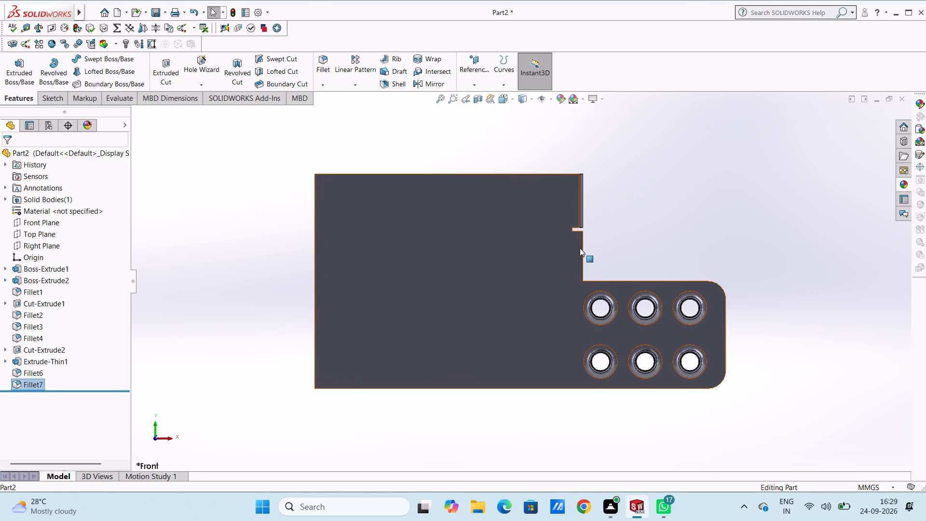
left_click(483, 246)
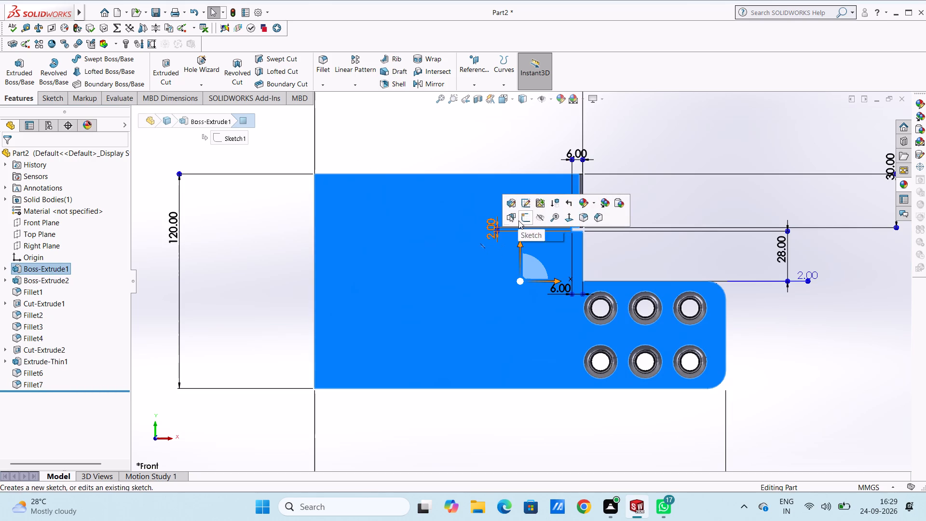
left_click(526, 222)
left_click(522, 157)
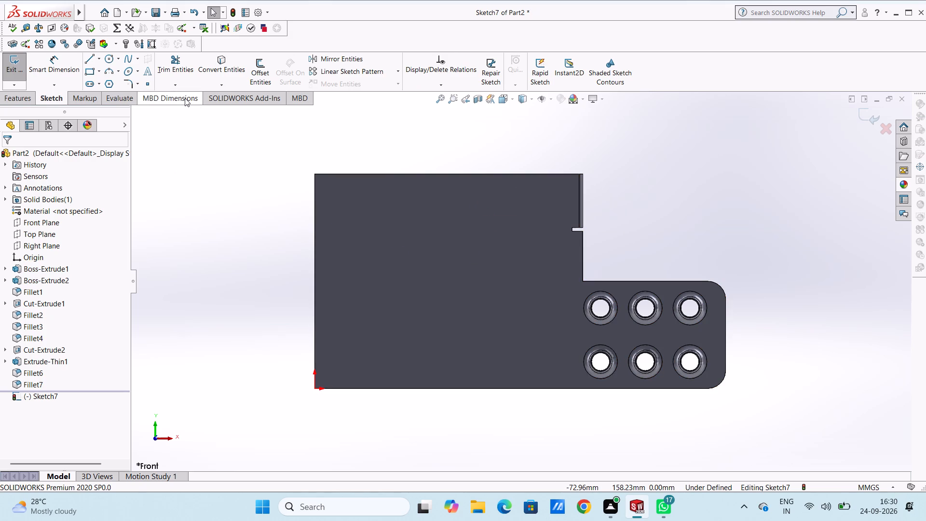
left_click(110, 62)
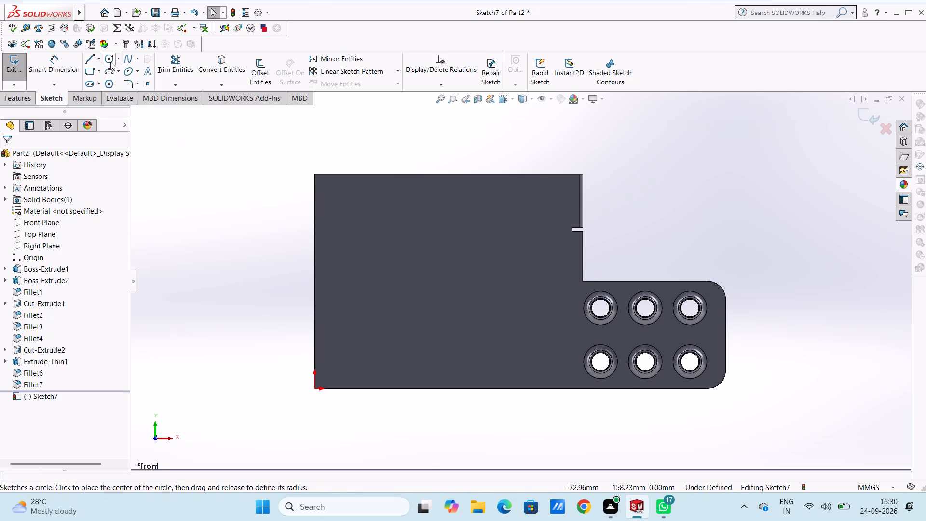
left_click(354, 210)
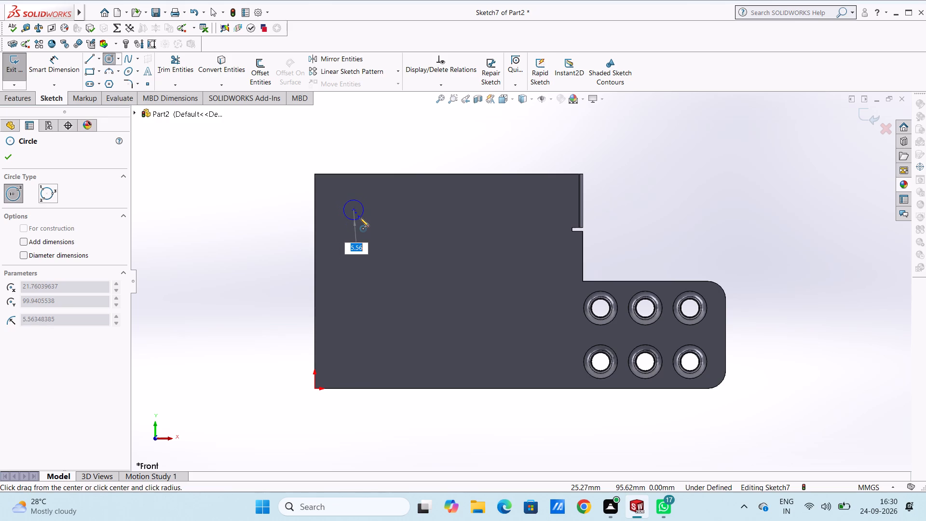
left_click(360, 218)
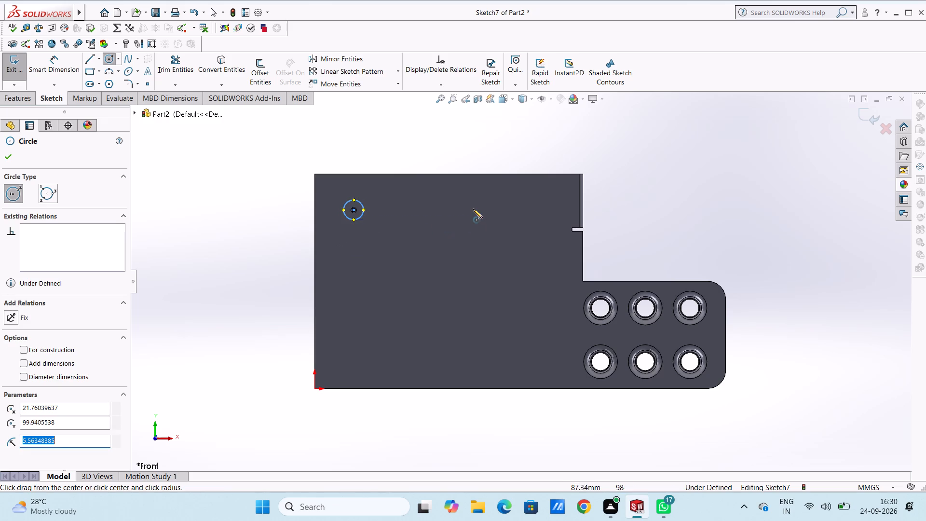
left_click(535, 207)
left_click(538, 219)
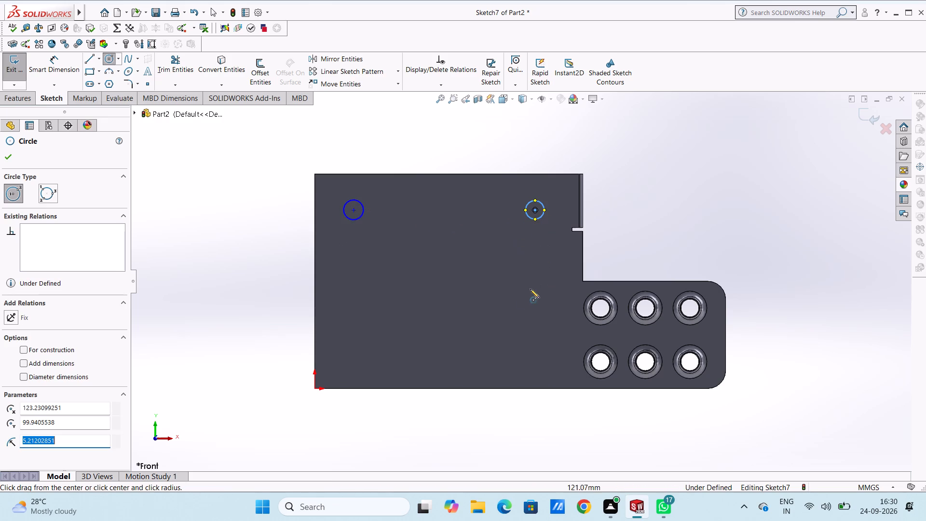
Sketch a circle of about 22.5 mm radius near the plate's middle and one of about 6.3 mm radius near the origin corner, below the upper circle.
left_click(449, 274)
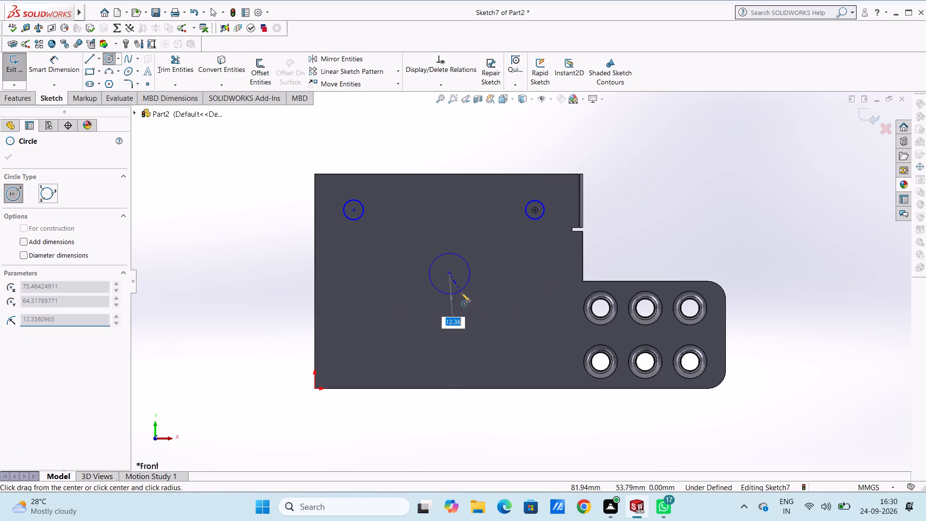
left_click(465, 311)
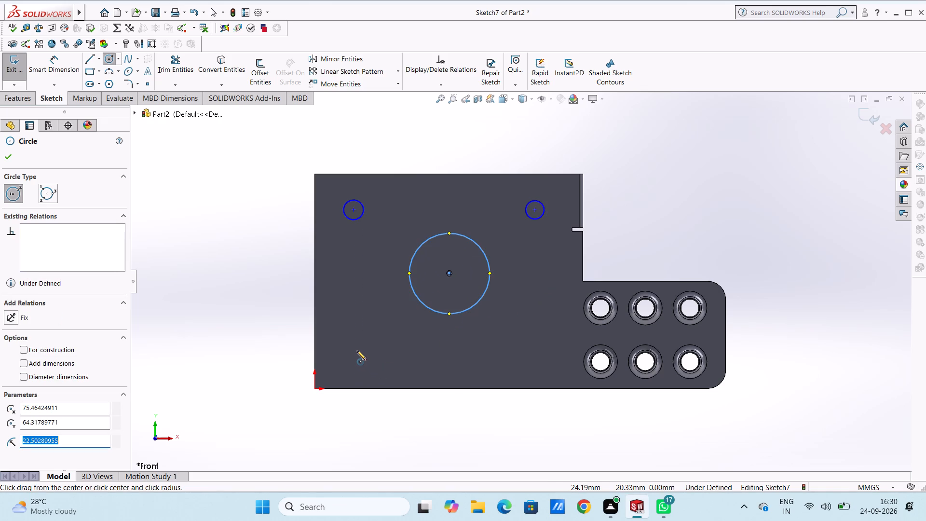
left_click(355, 350)
left_click(361, 359)
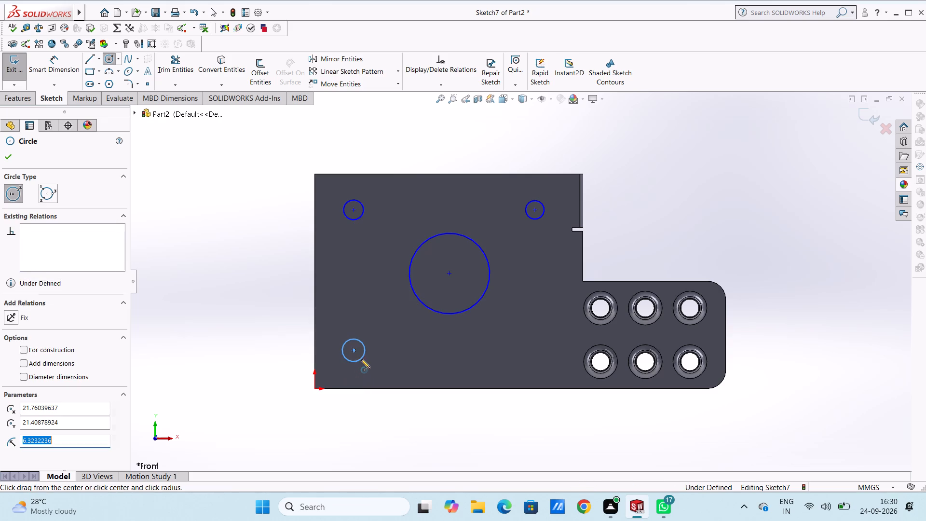
Sketch a fourth corner circle of about 7 mm radius directly below the upper circle beside the notch, near the plate's lower edge.
left_click(535, 347)
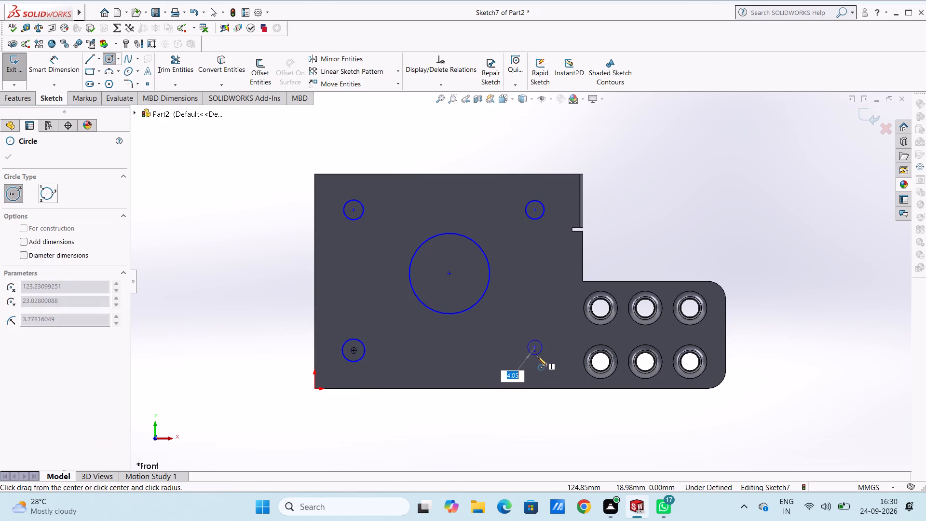
left_click(538, 359)
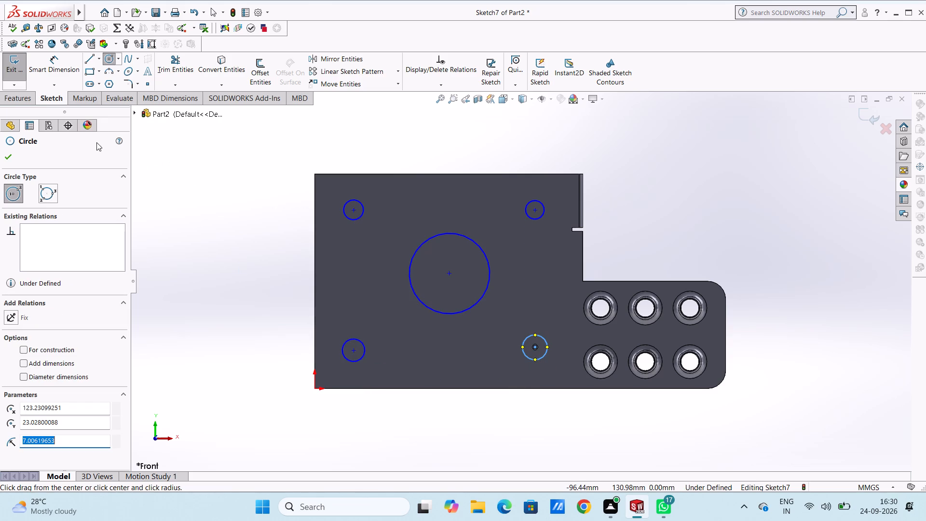
Dimension the diameters of the two upper corner circles to 10 mm each.
left_click(59, 62)
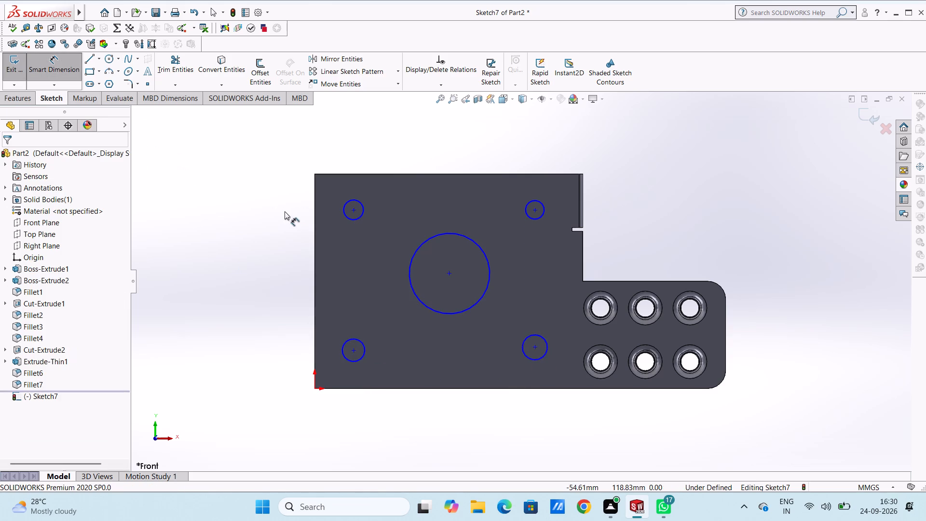
left_click(345, 205)
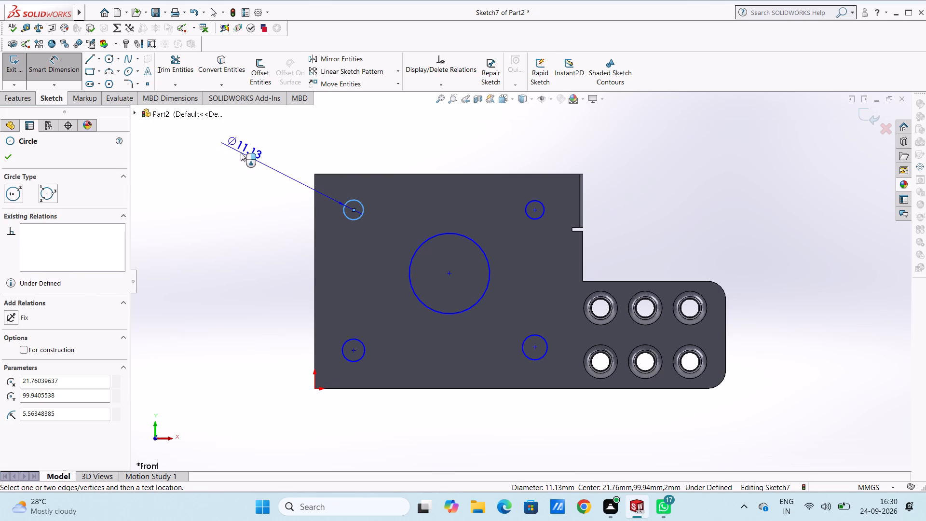
left_click(241, 152)
type("10")
key("Return")
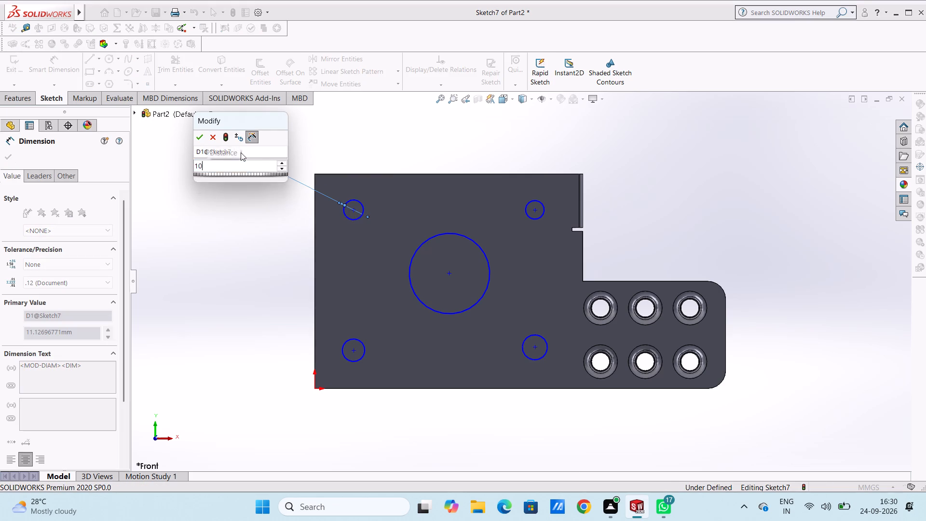
left_click(208, 206)
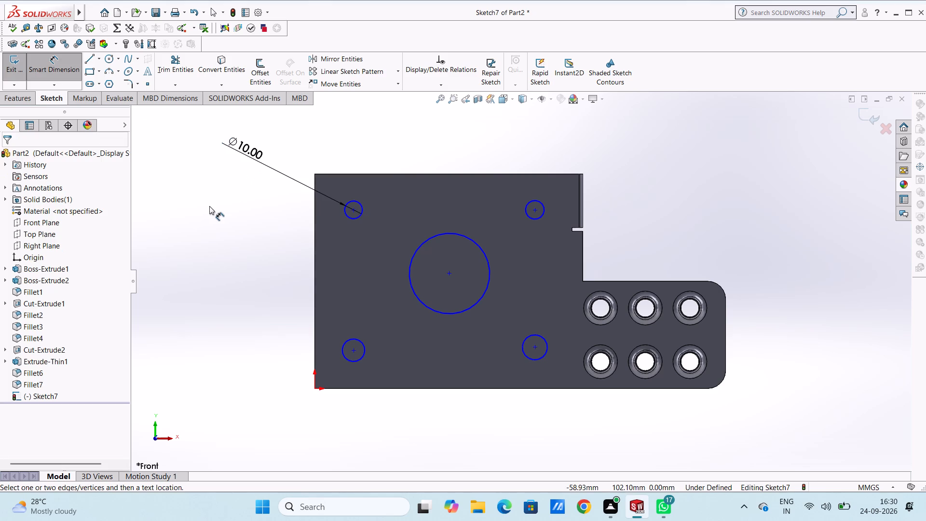
left_click(536, 200)
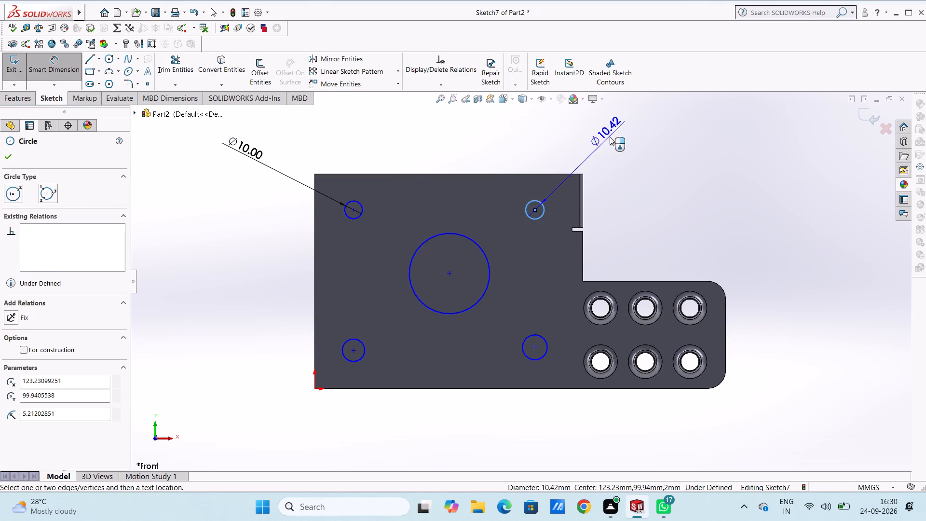
left_click(610, 137)
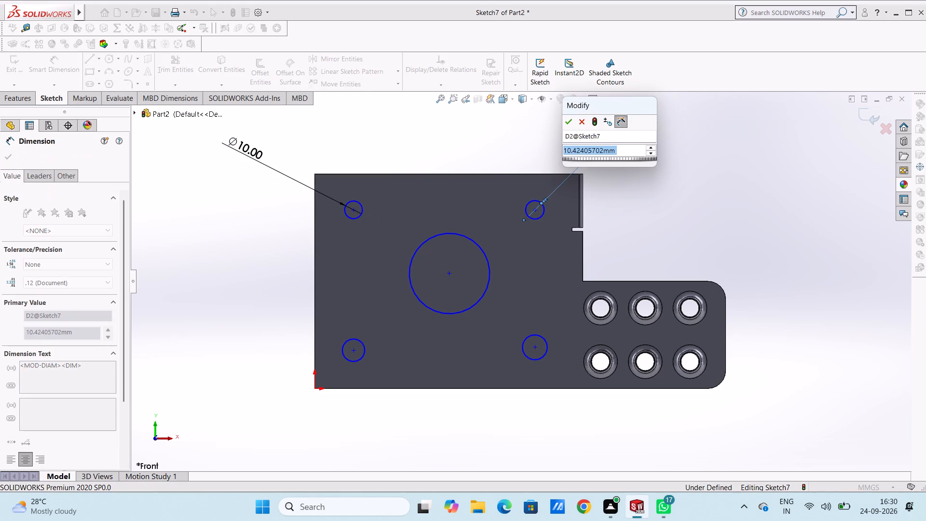
type("10")
key("Return")
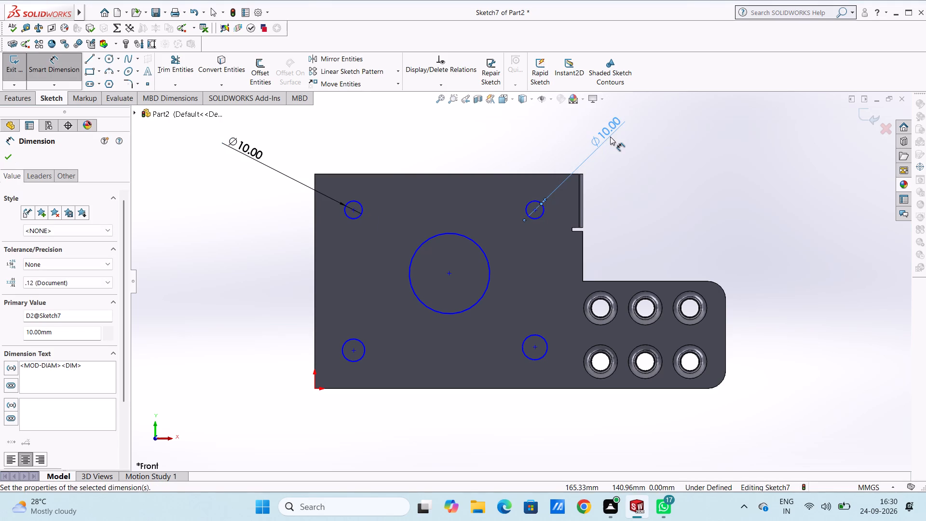
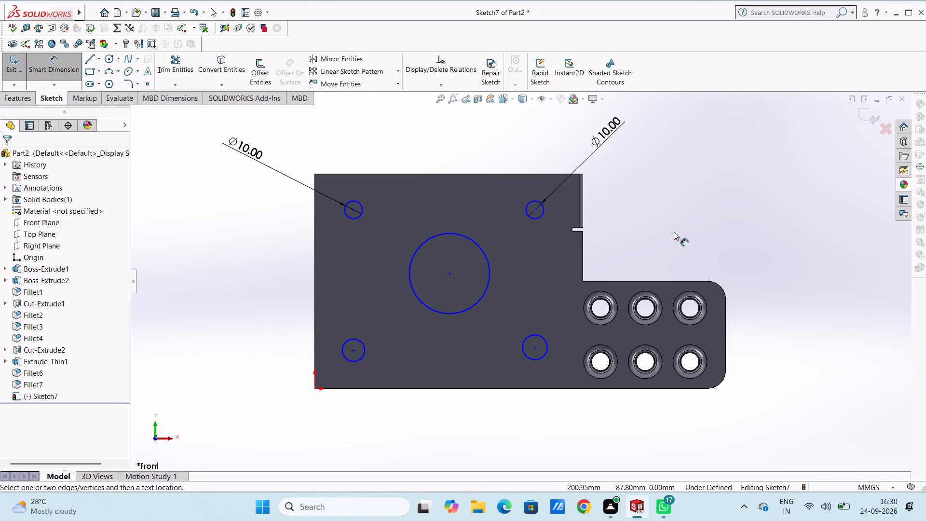
Dimension the diameters of the two lower corner circles to 10 mm each.
left_click(542, 335)
left_click_drag(689, 215, 694, 218)
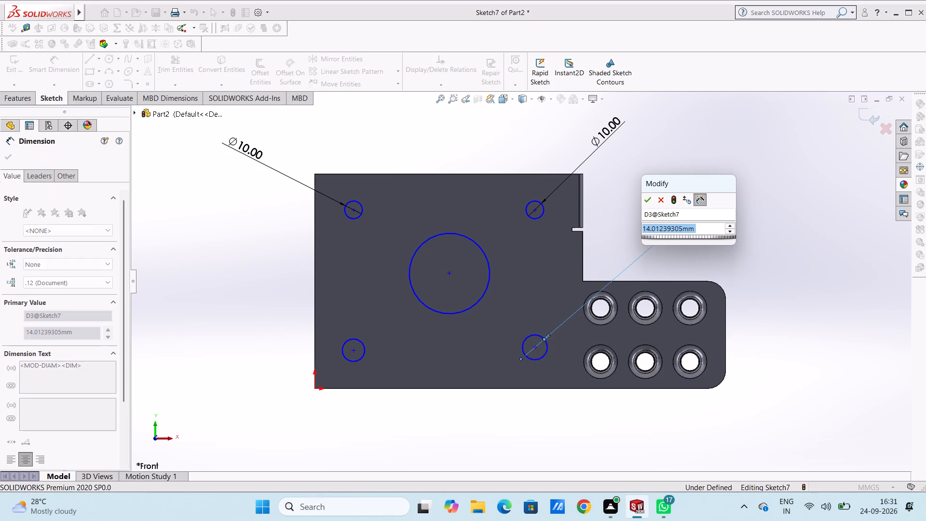
type("10")
key("Return")
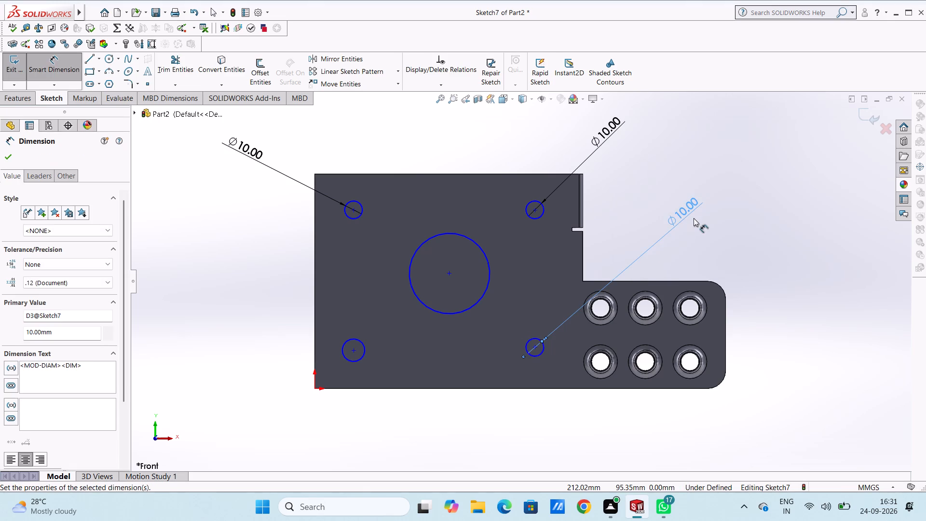
left_click(636, 187)
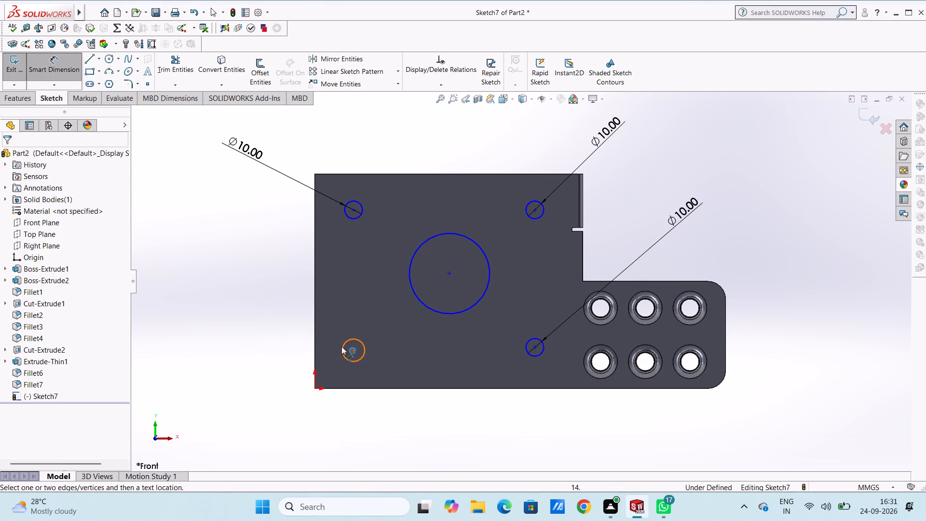
left_click(341, 346)
left_click(219, 279)
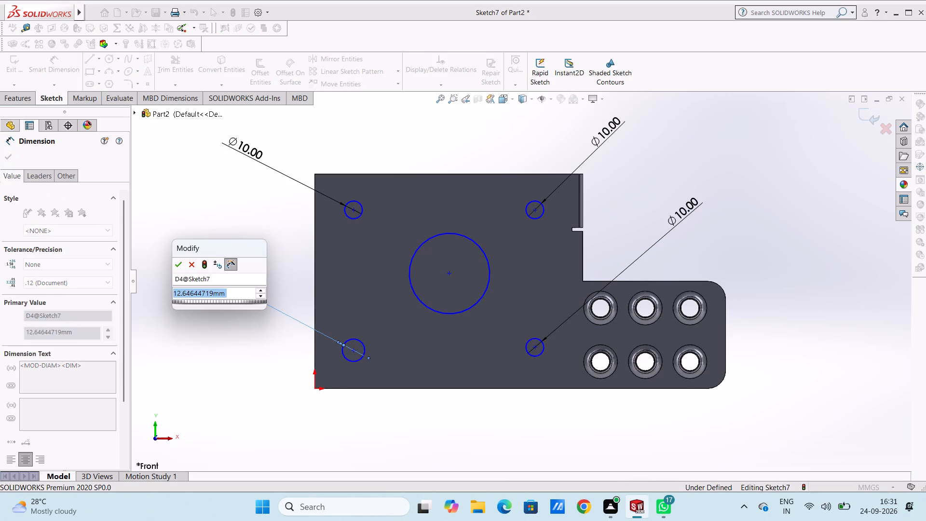
type("10")
key("Return")
left_click(244, 250)
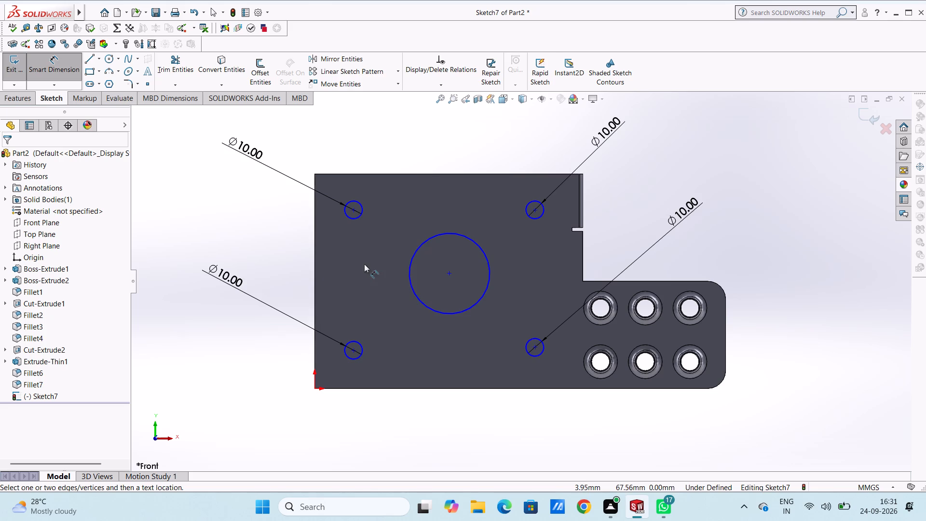
Dimension the diameter of the large central circle to 50 mm.
left_click(430, 240)
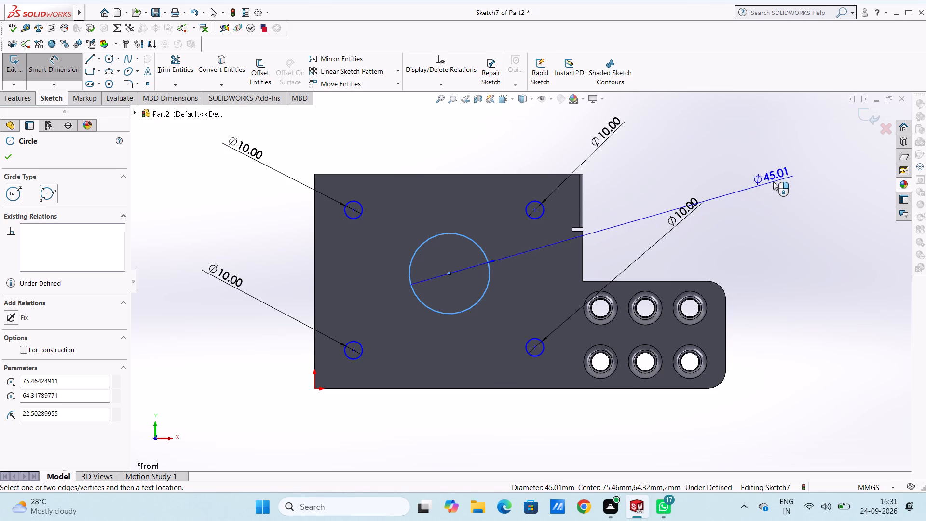
left_click(773, 181)
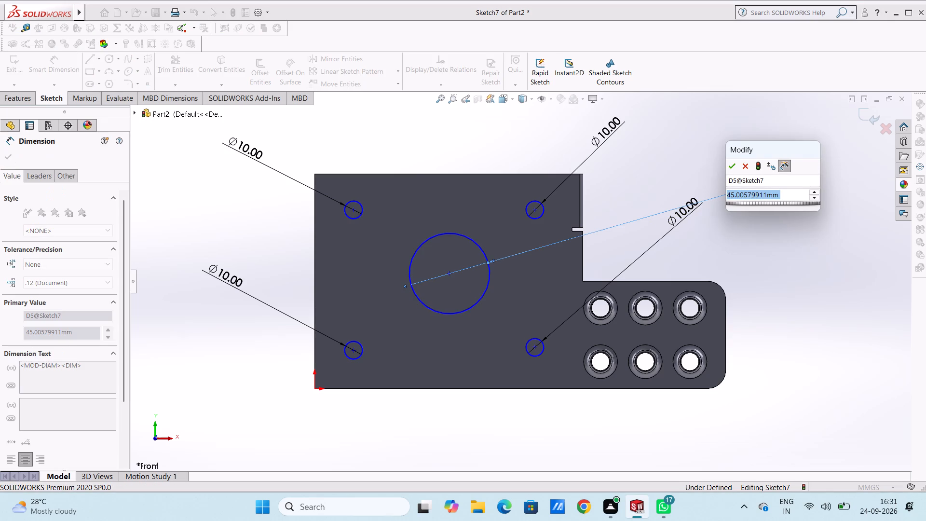
type("50")
key("Return")
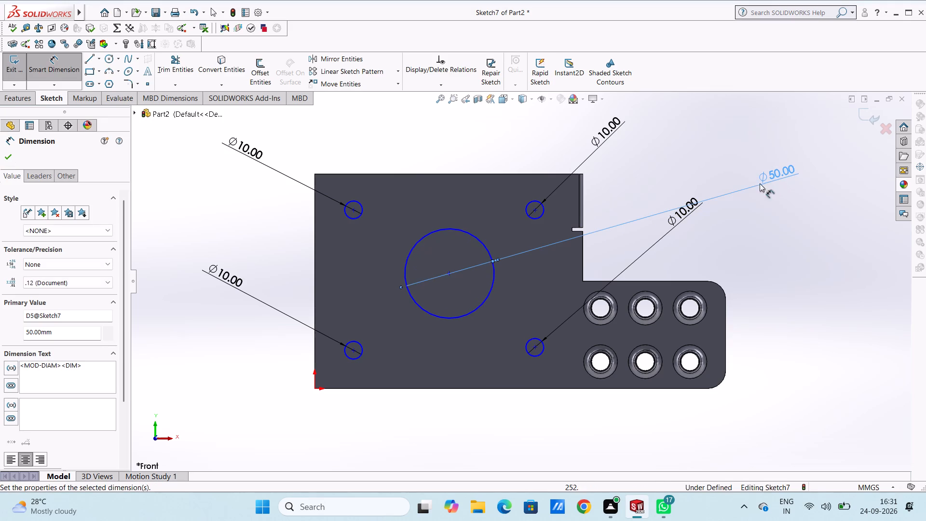
left_click(700, 149)
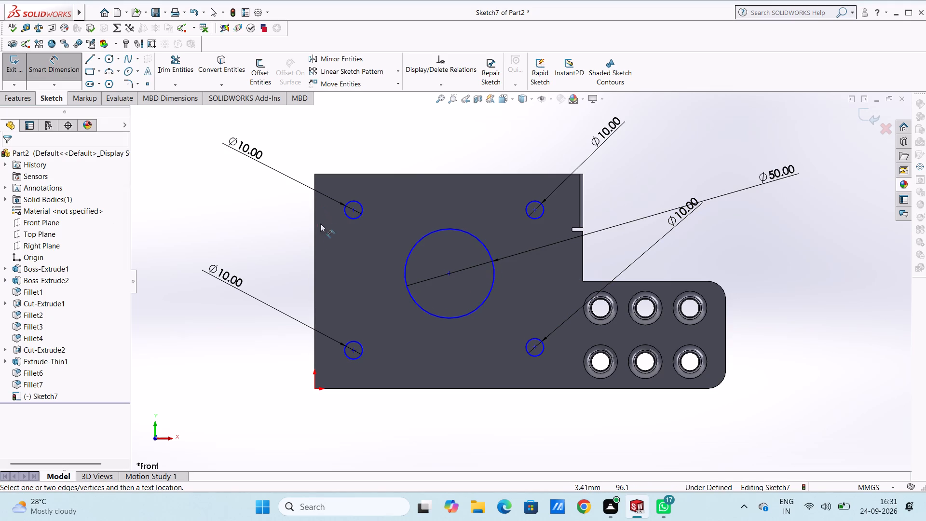
Dimension the horizontal distance between the centres of the two upper corner circles to 85 mm.
left_click(354, 209)
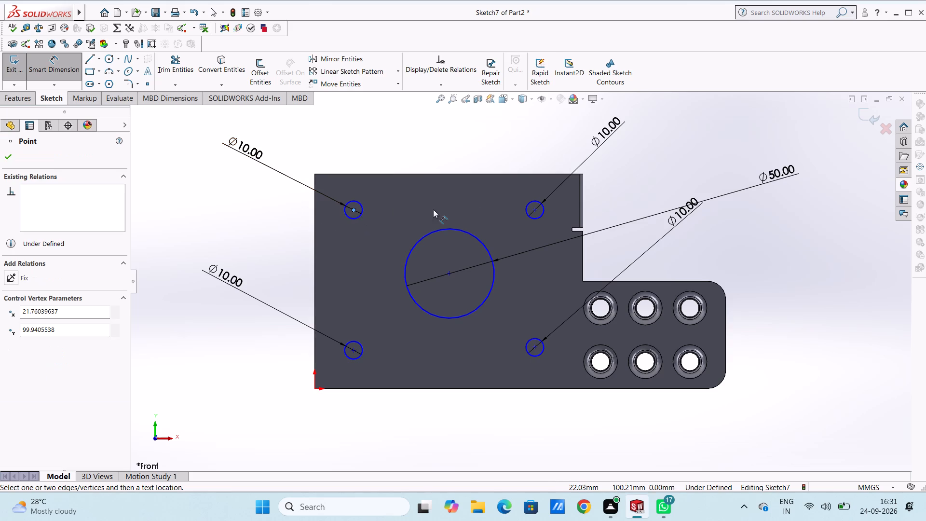
left_click(534, 211)
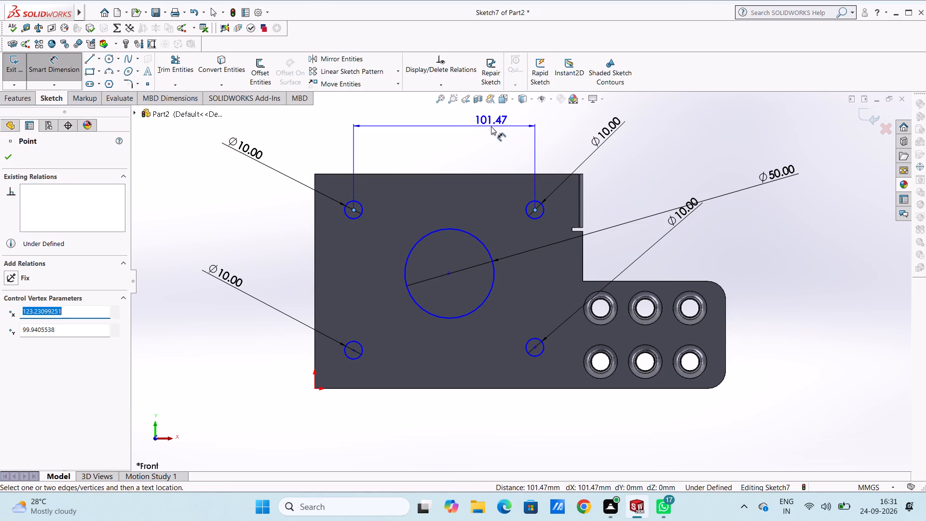
scroll(492, 137, "up", 1)
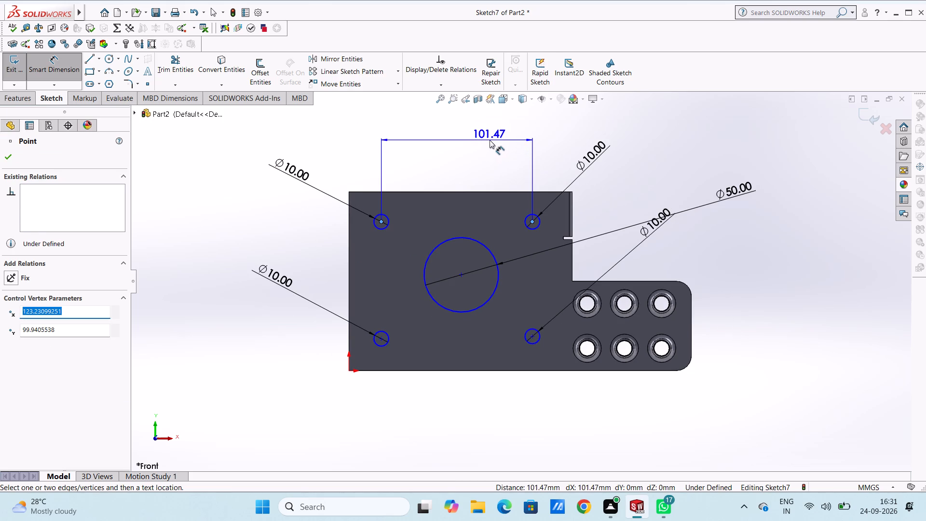
left_click(490, 139)
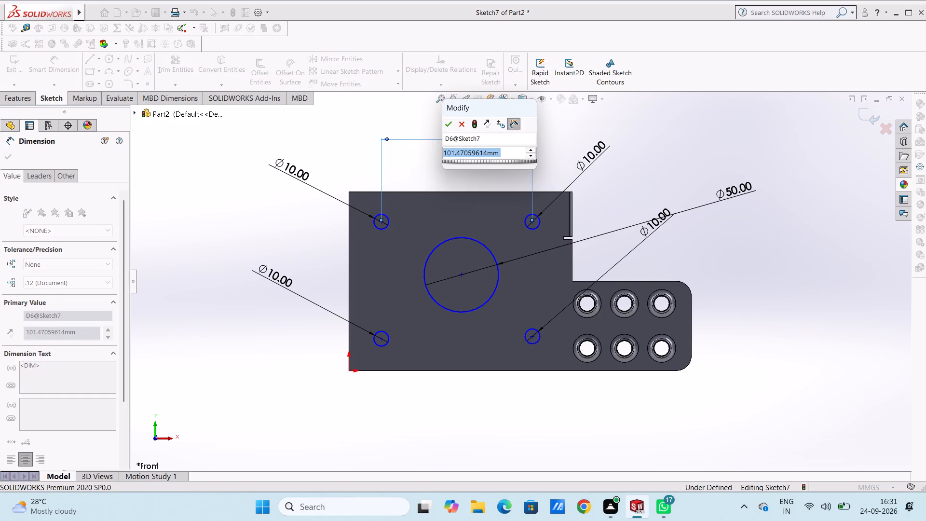
type("85")
key("Return")
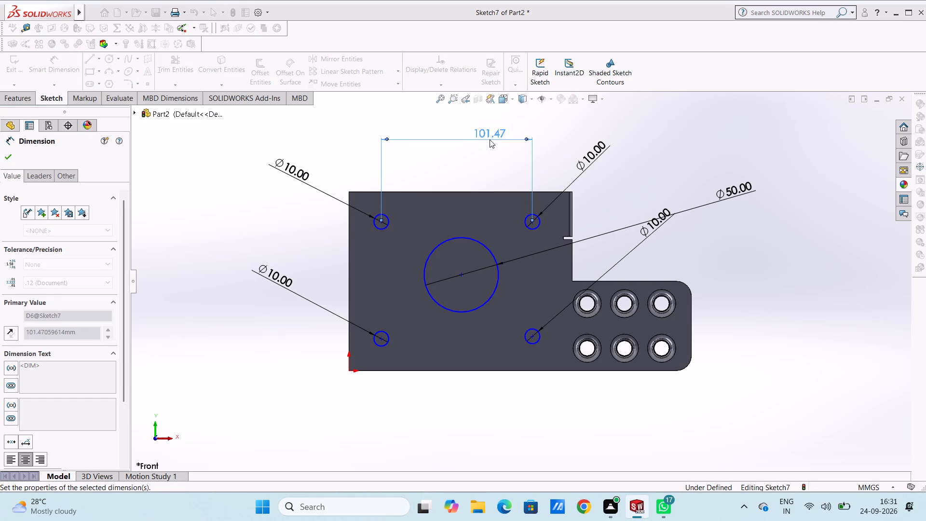
left_click(451, 169)
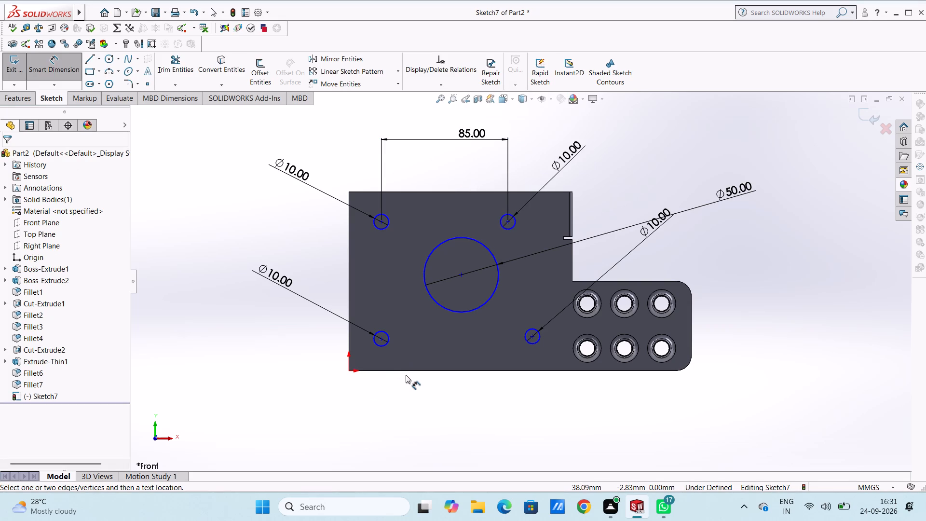
Dimension the vertical distance between the centres of the two corner circles on the origin side to 85 mm.
left_click(381, 338)
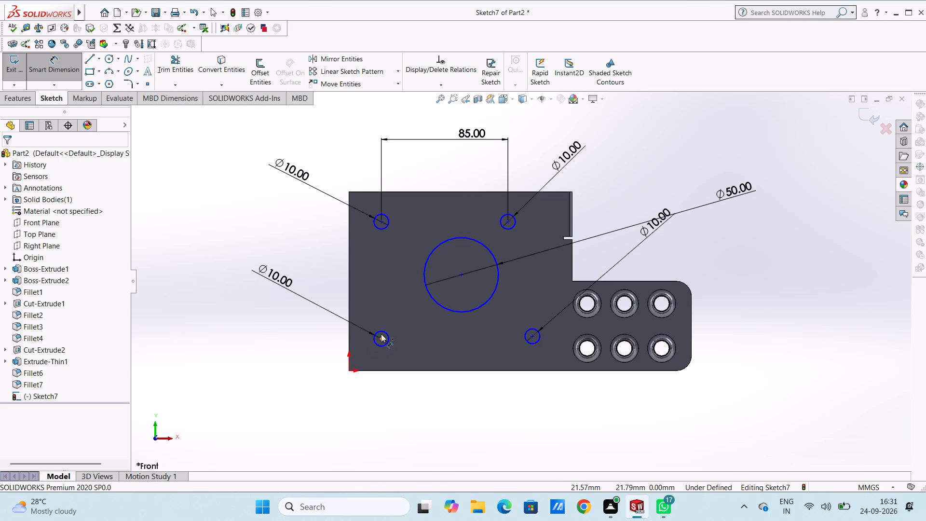
left_click(381, 222)
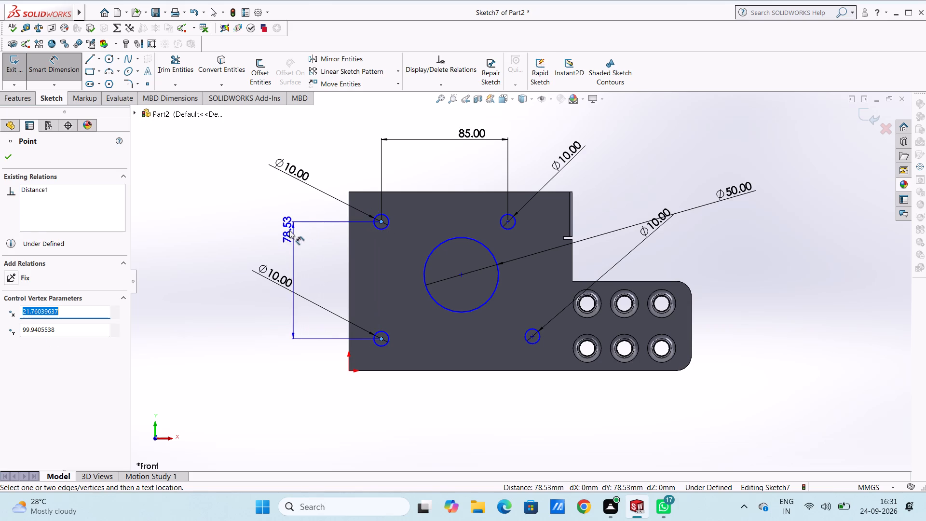
left_click(278, 230)
type("85")
key("Return")
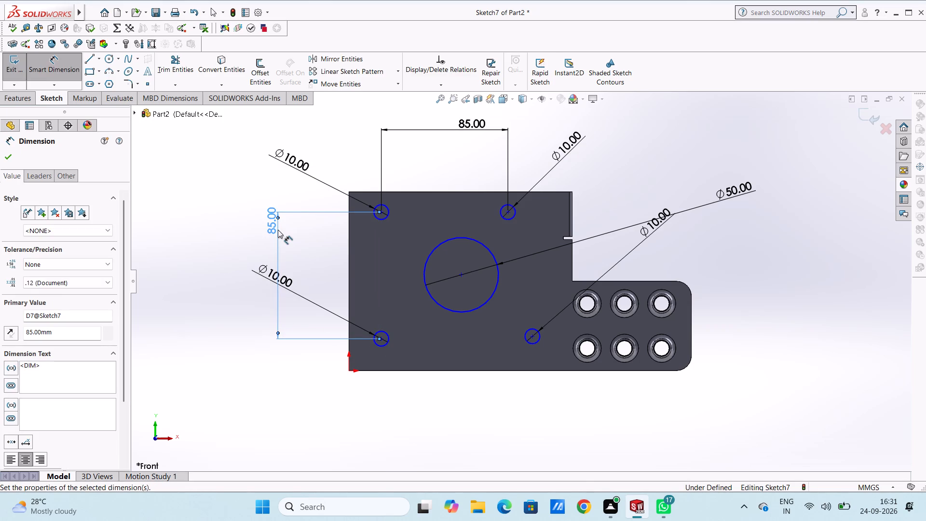
left_click(208, 233)
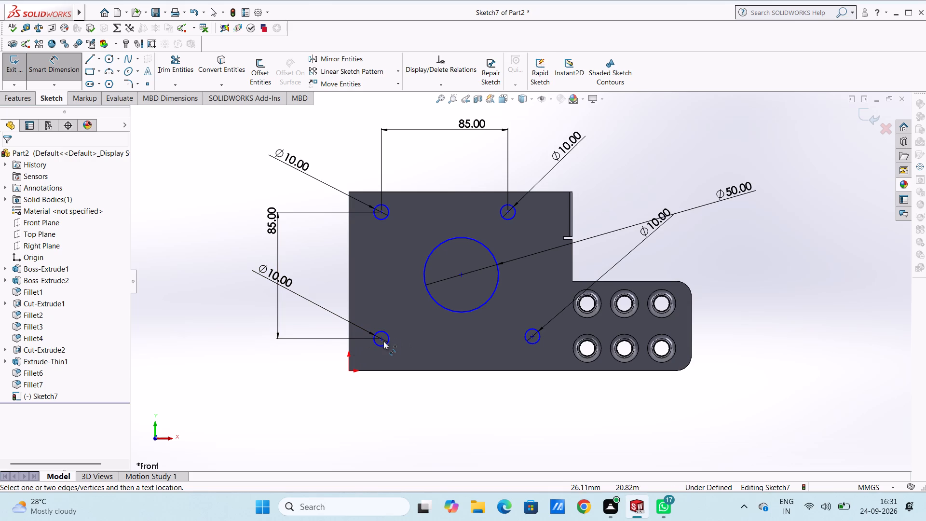
Dimension the horizontal distance between the centres of the two lower corner circles to 85 mm.
left_click(379, 338)
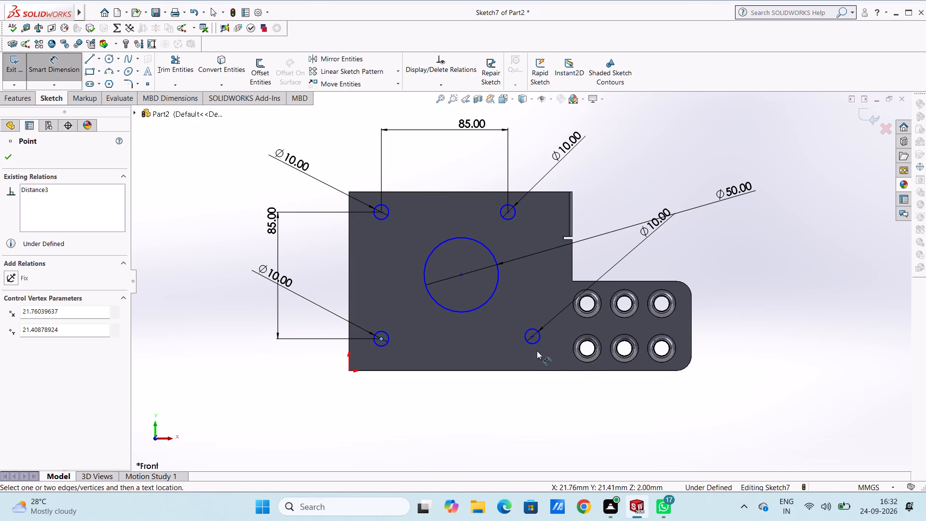
left_click(534, 335)
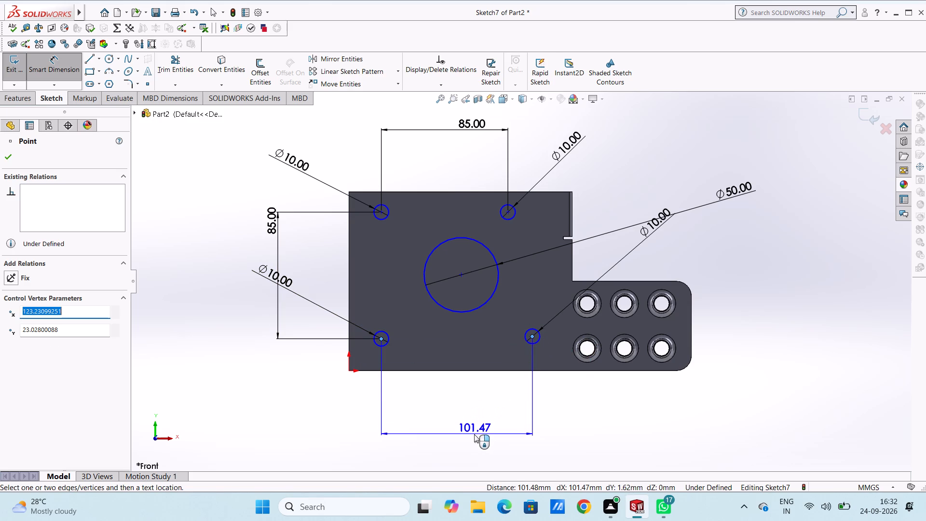
left_click(463, 431)
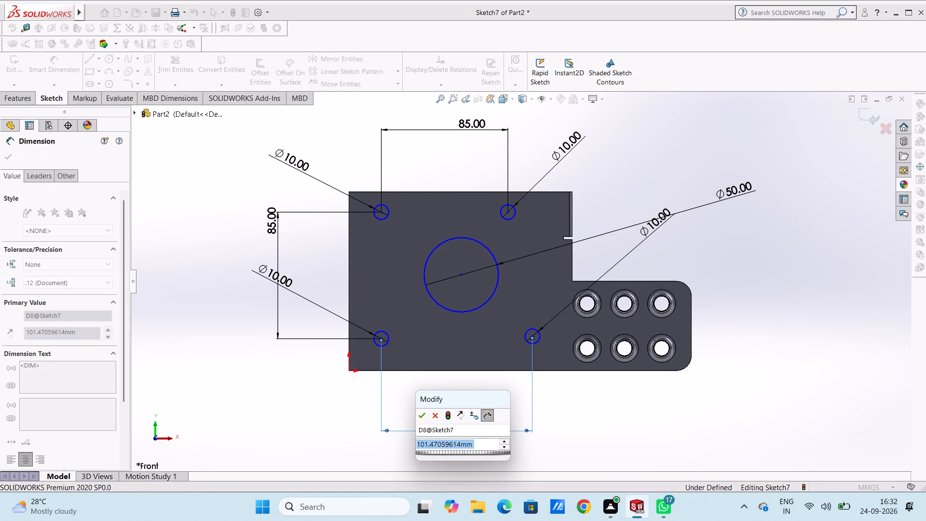
type("85")
key("Return")
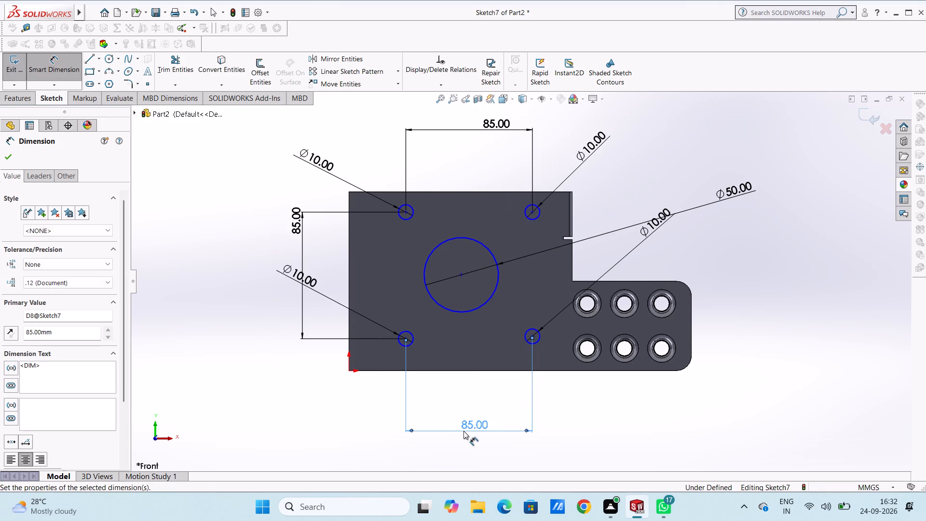
left_click(468, 401)
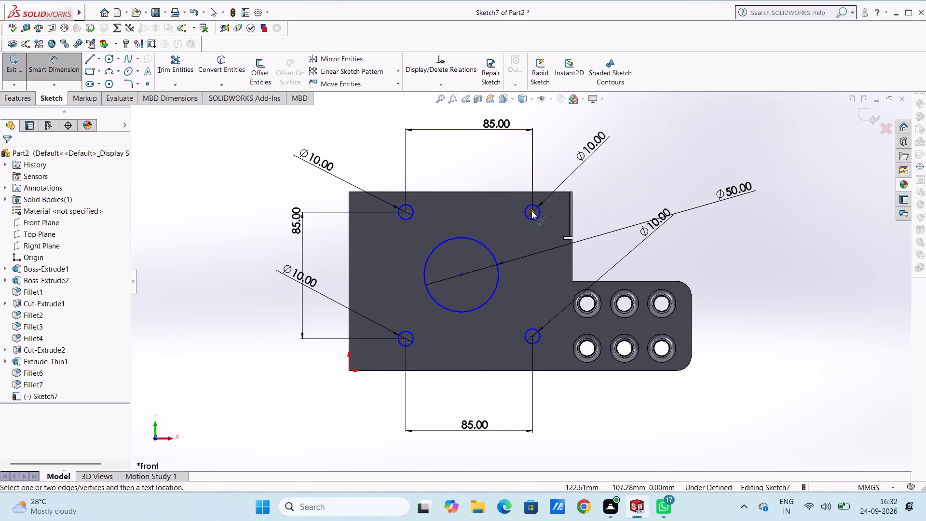
Dimension the vertical distance between the centres of the two corner circles on the notch side to 85 mm.
left_click(531, 211)
left_click(531, 338)
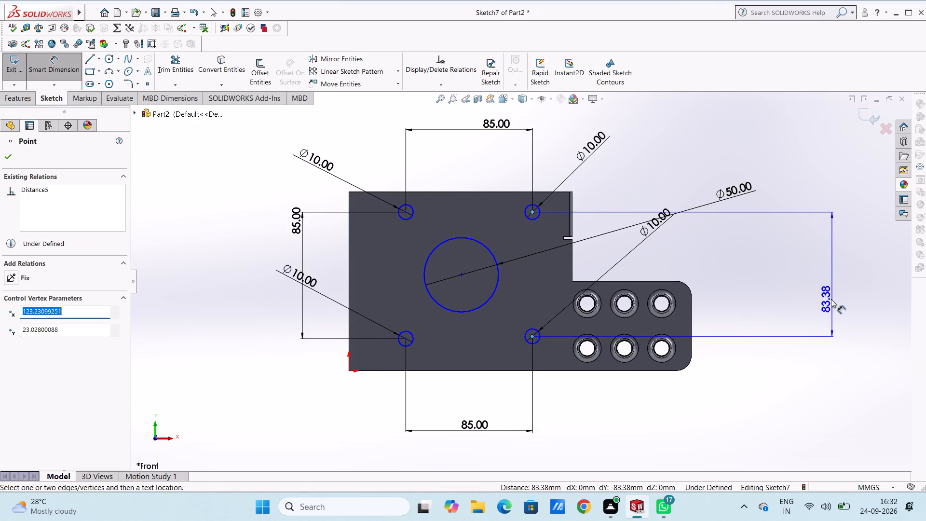
left_click(820, 298)
type("85")
key("Return")
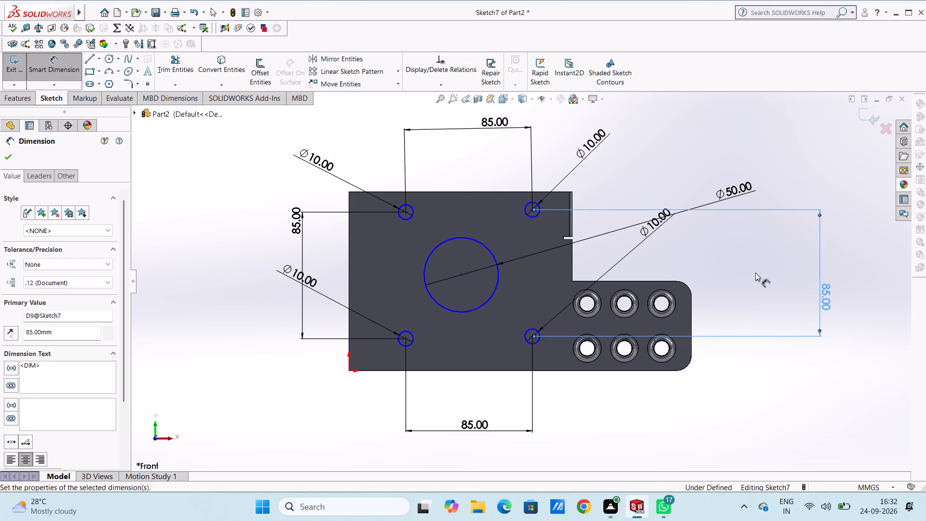
left_click(755, 272)
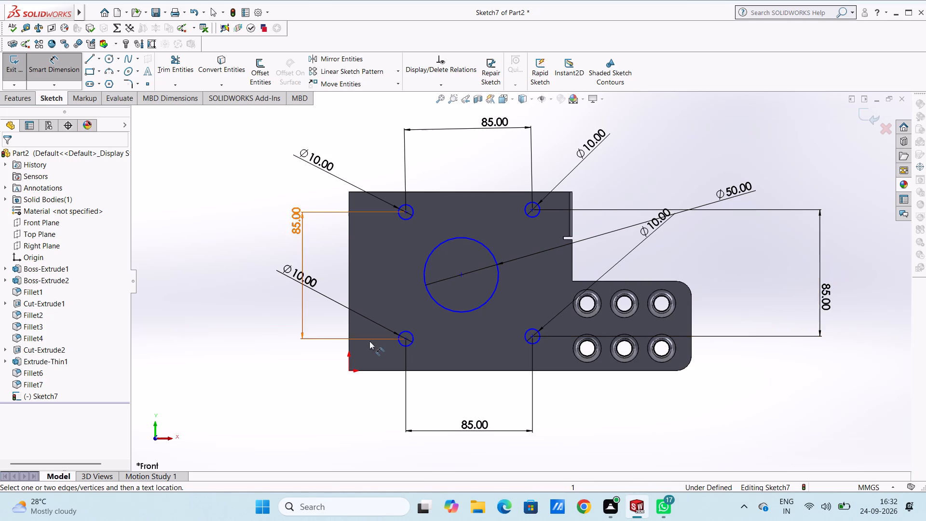
Dimension the centres of both lower corner circles to 20 mm each from the plate's bottom edge.
left_click(404, 340)
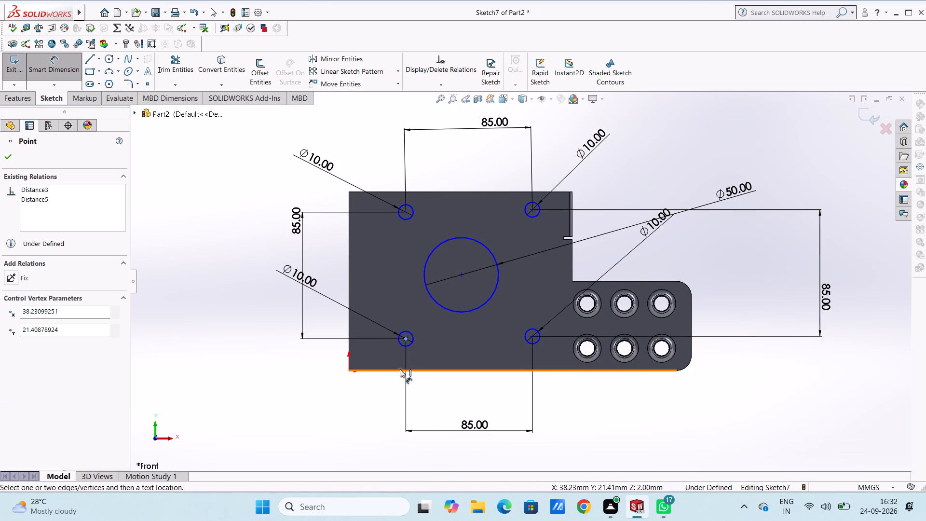
left_click(400, 369)
left_click(234, 341)
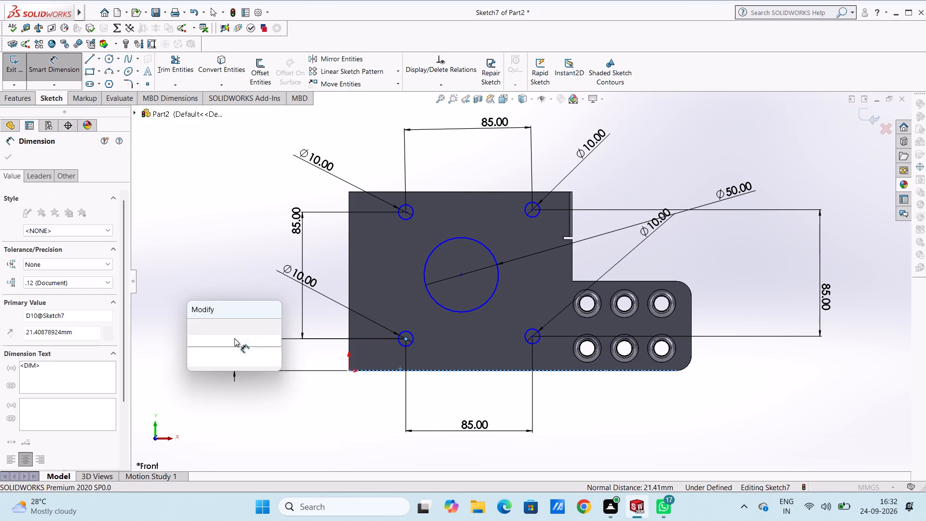
type("20")
key("Return")
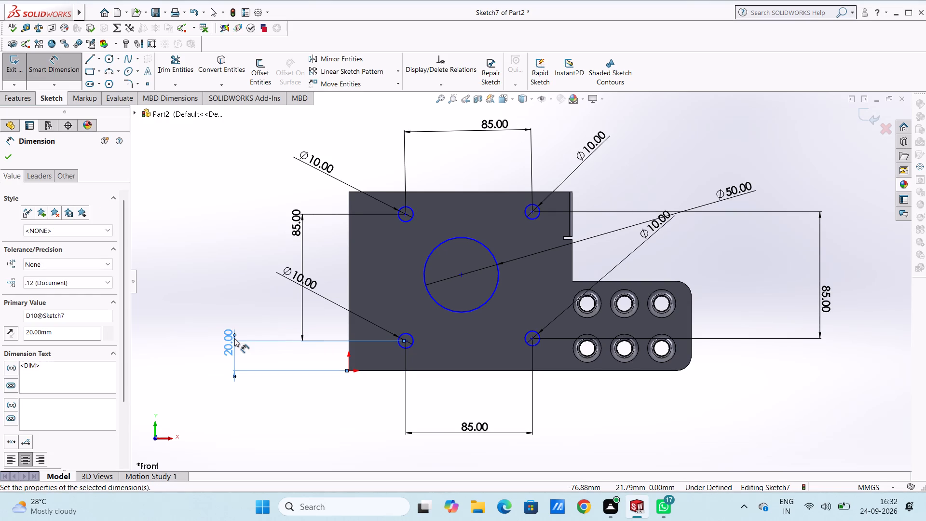
left_click(232, 281)
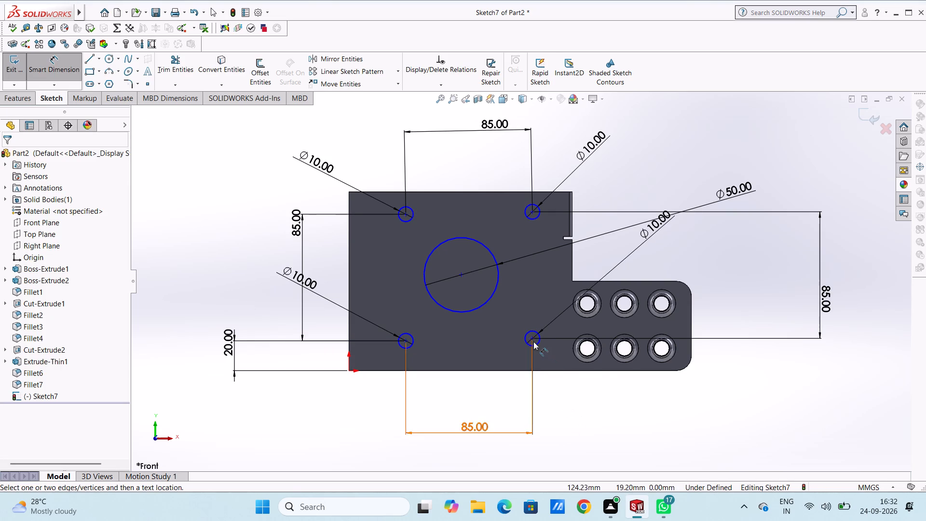
left_click(533, 337)
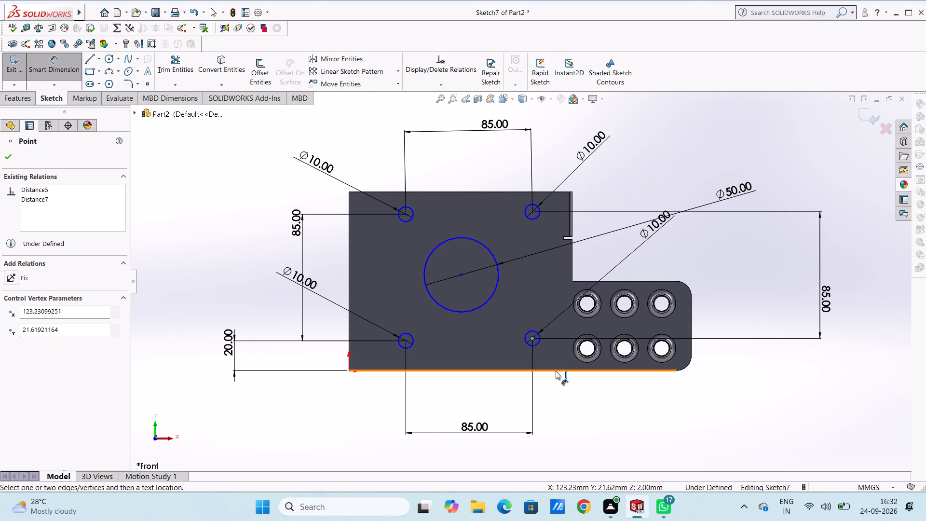
left_click(556, 371)
left_click(852, 354)
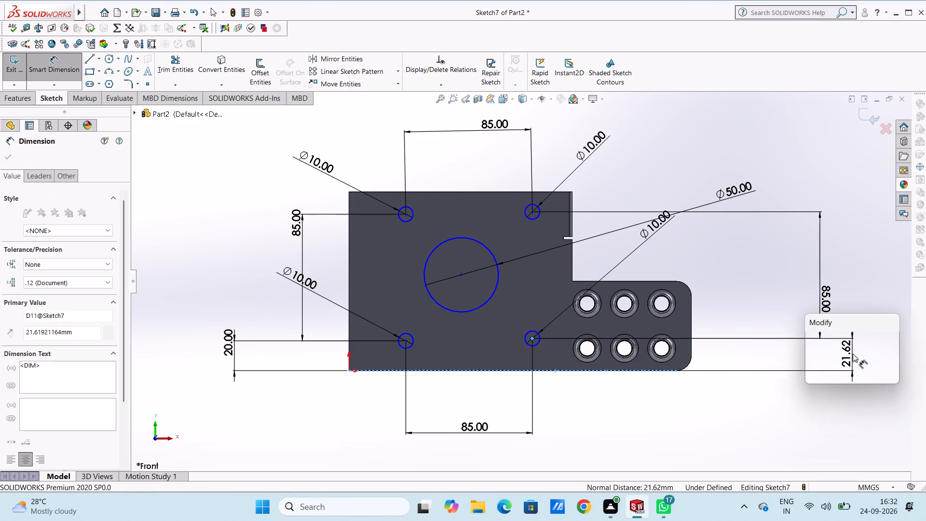
type("20")
key("Return")
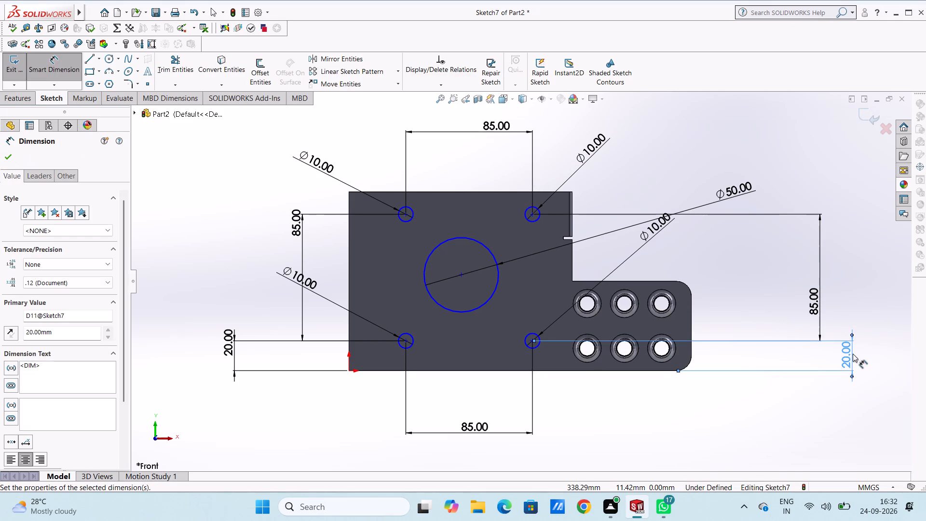
left_click(766, 285)
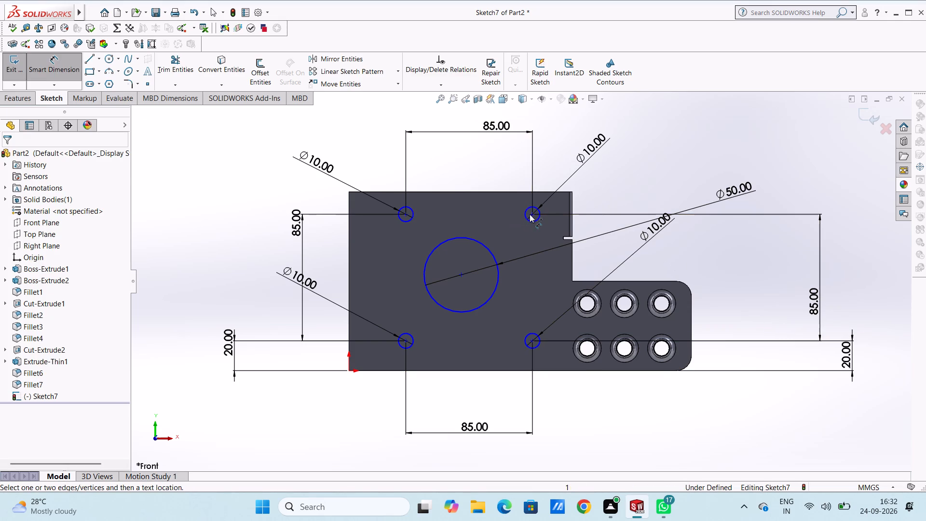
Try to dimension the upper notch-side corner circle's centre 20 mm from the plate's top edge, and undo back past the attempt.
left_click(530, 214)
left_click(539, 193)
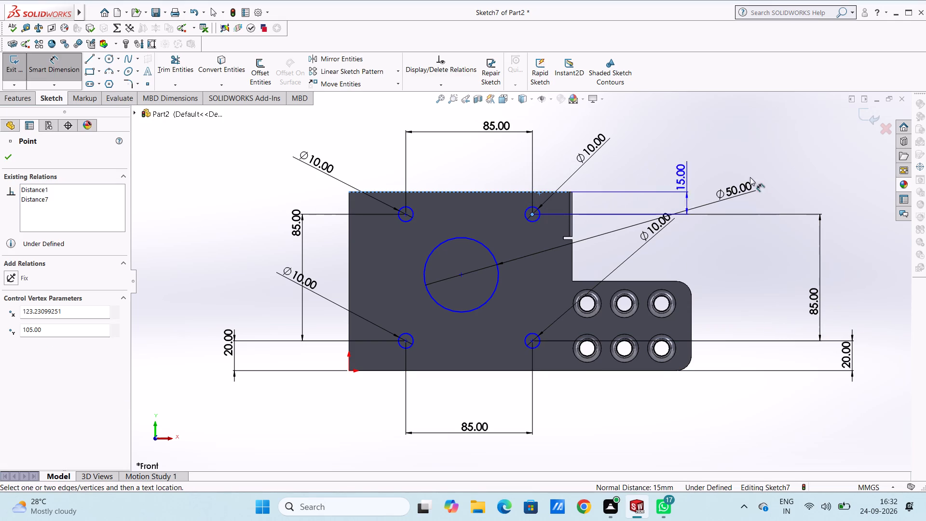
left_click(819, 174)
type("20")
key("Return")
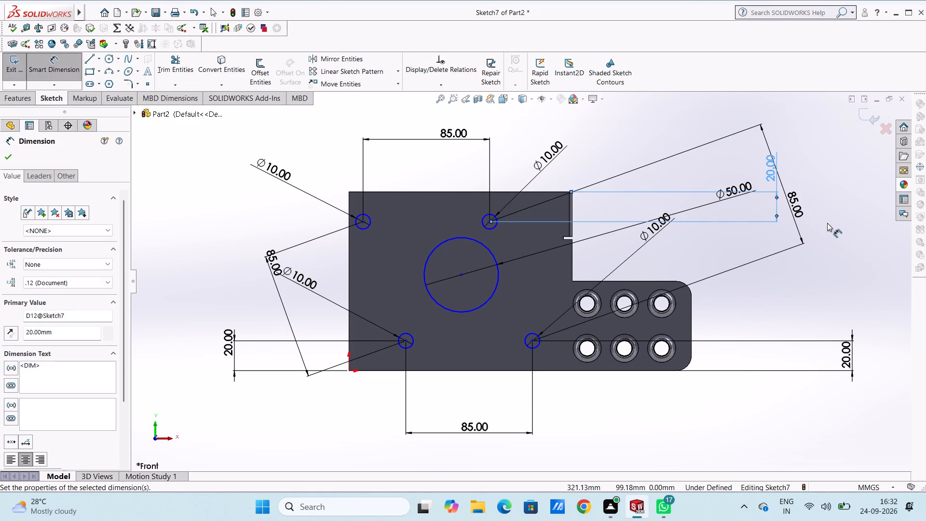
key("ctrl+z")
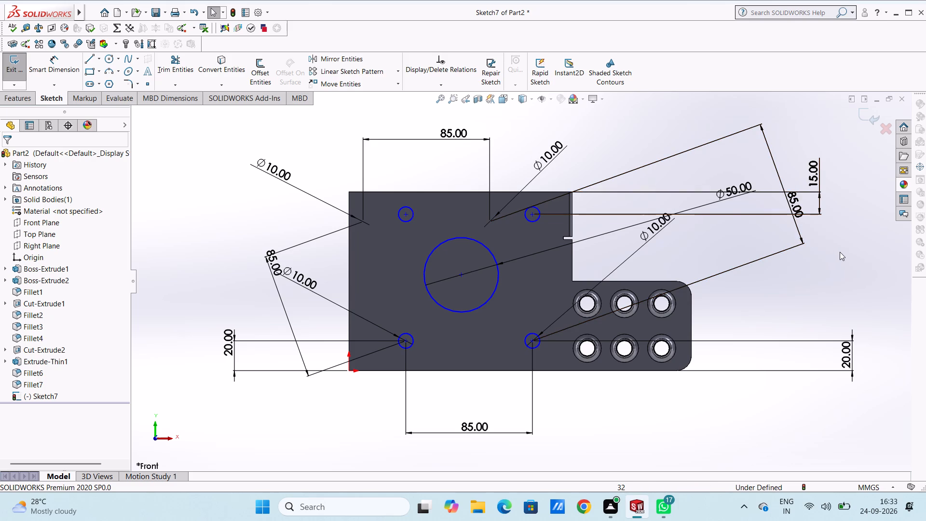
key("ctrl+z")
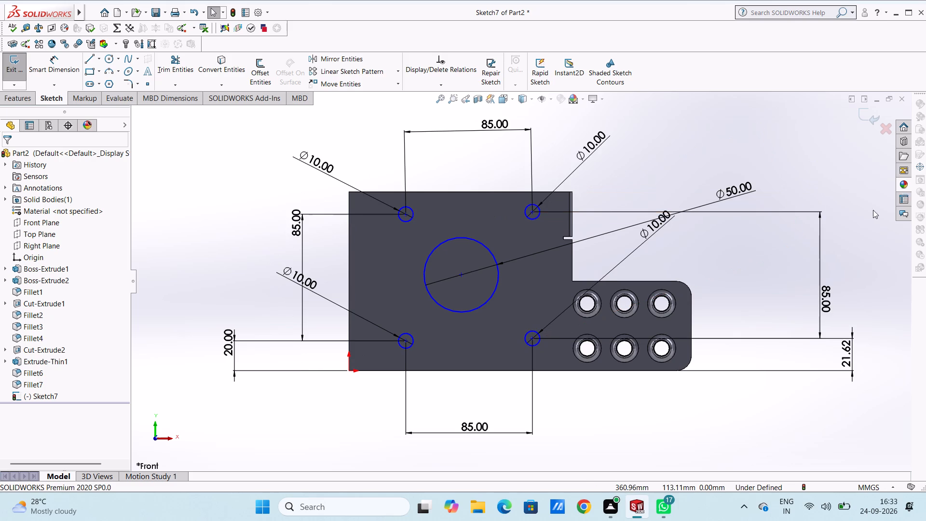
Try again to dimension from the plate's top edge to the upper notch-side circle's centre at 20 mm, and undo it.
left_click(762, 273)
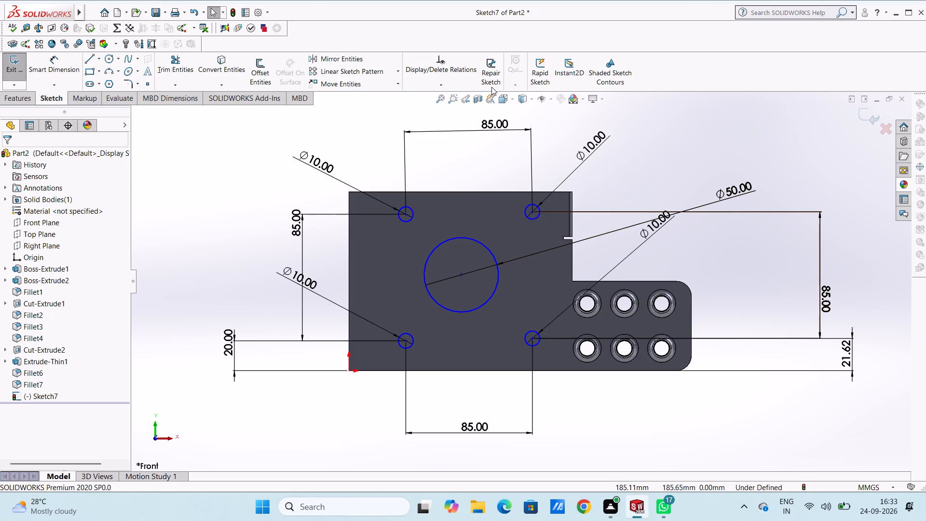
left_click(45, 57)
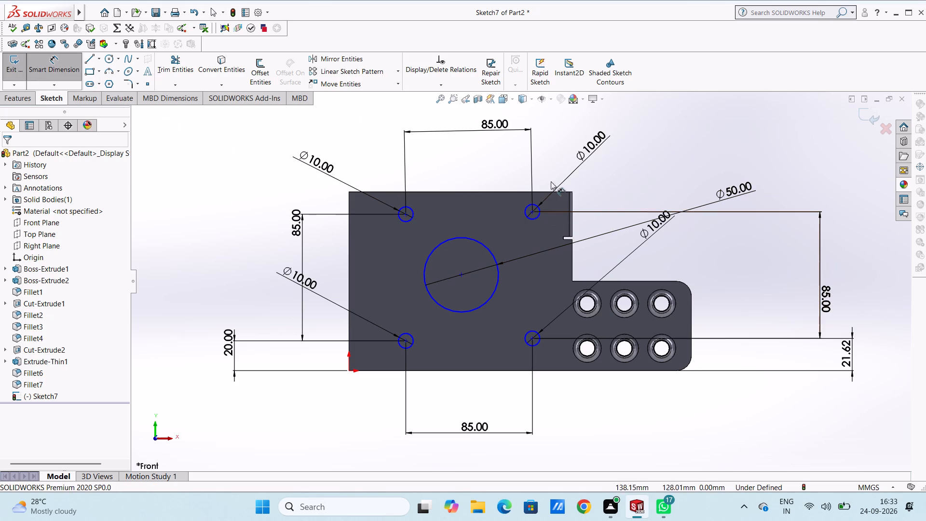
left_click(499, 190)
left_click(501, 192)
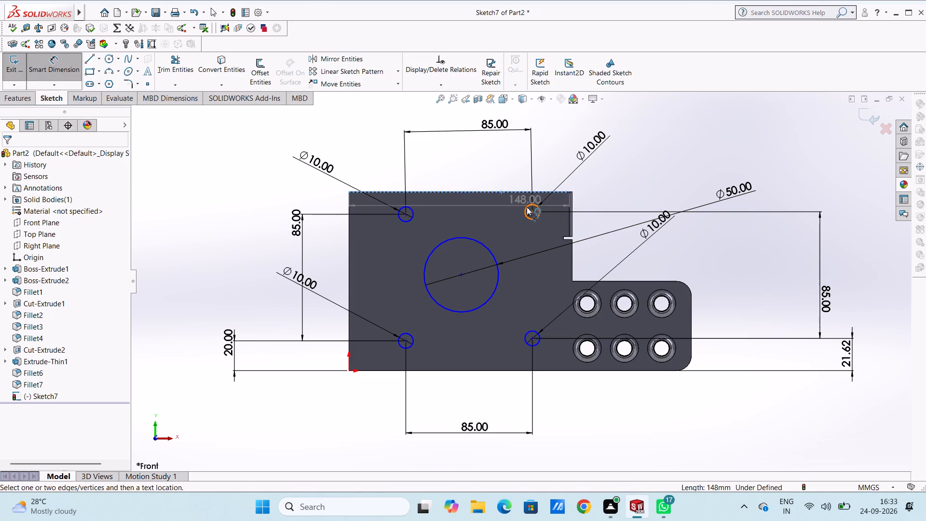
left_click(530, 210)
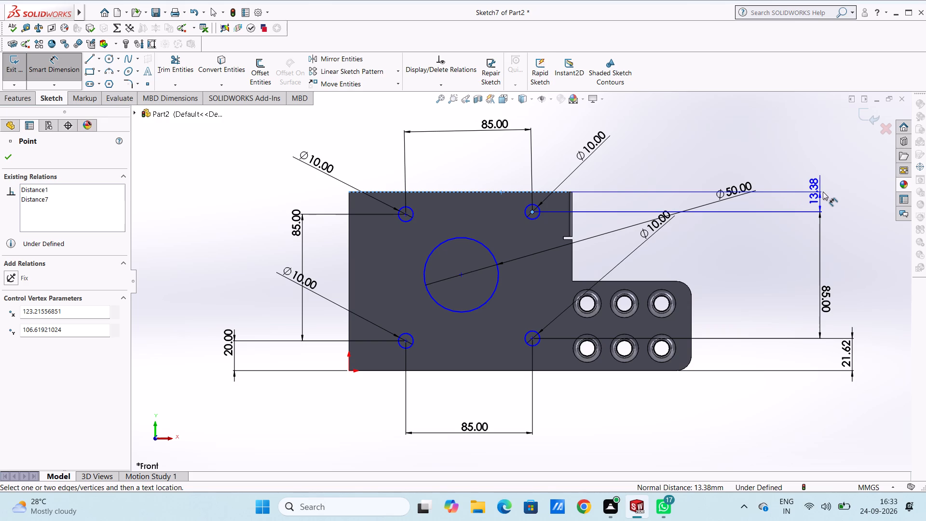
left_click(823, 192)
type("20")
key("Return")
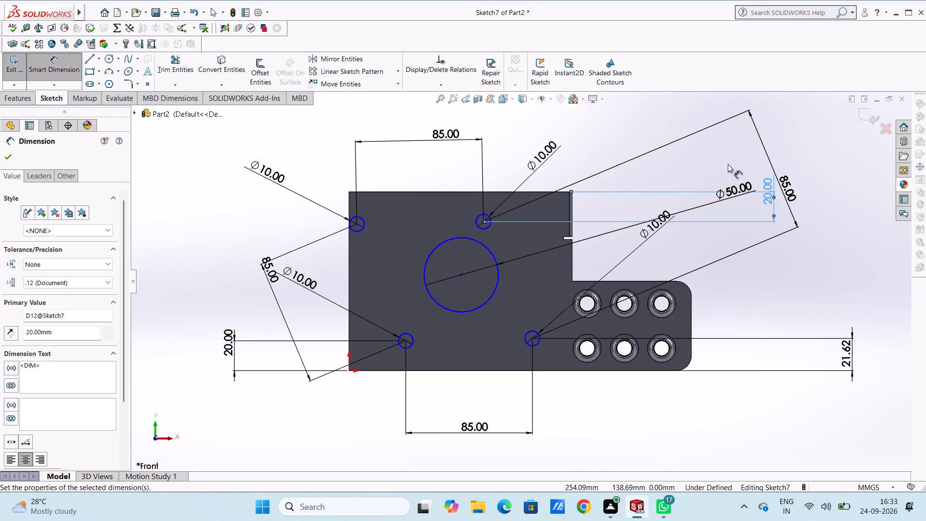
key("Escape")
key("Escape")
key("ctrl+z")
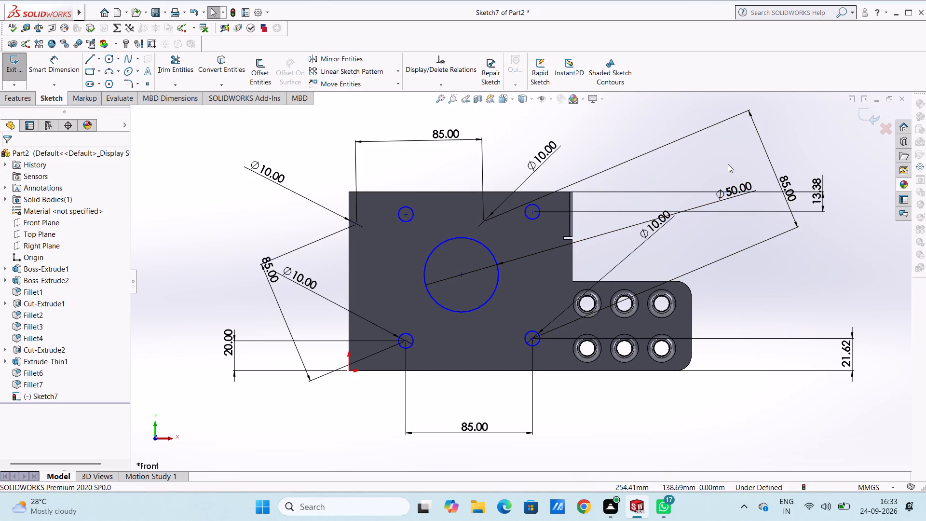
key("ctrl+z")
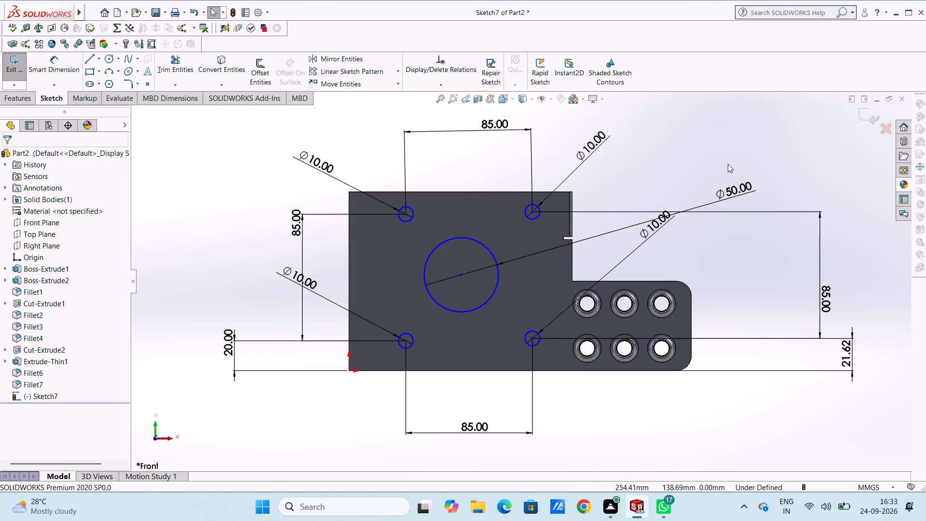
Delete the two vertical 85 mm dimensions between the upper and lower corner circles.
left_click(824, 292)
key("Delete")
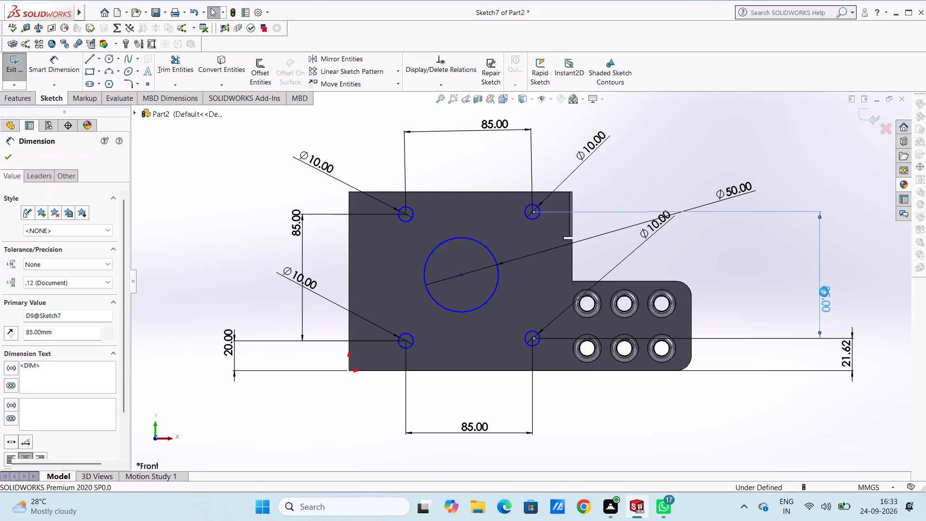
left_click(297, 227)
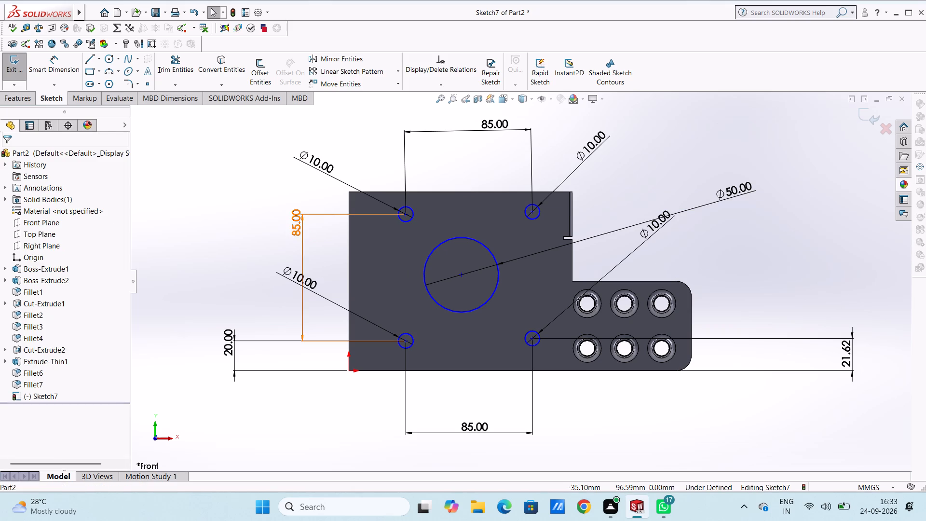
key("Delete")
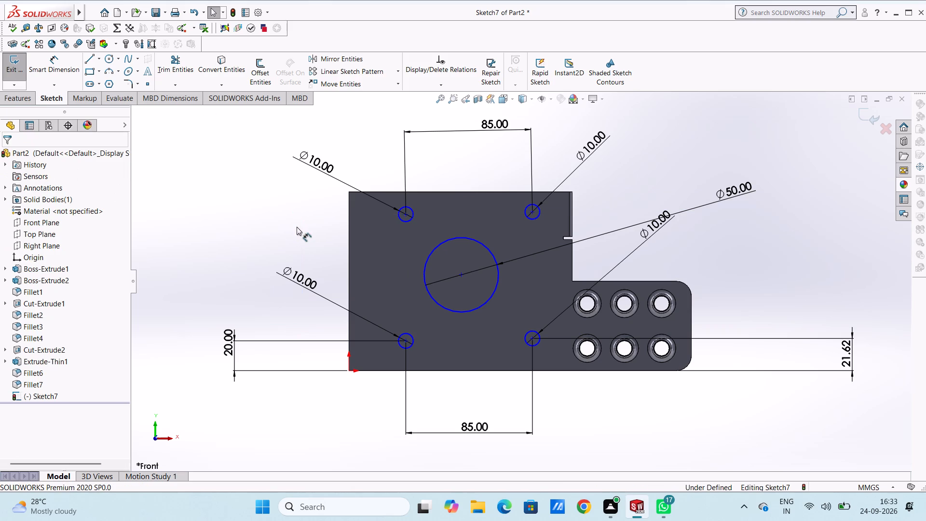
Dimension the upper notch-side corner circle's centre to 20 mm from the plate's top edge.
left_click(52, 58)
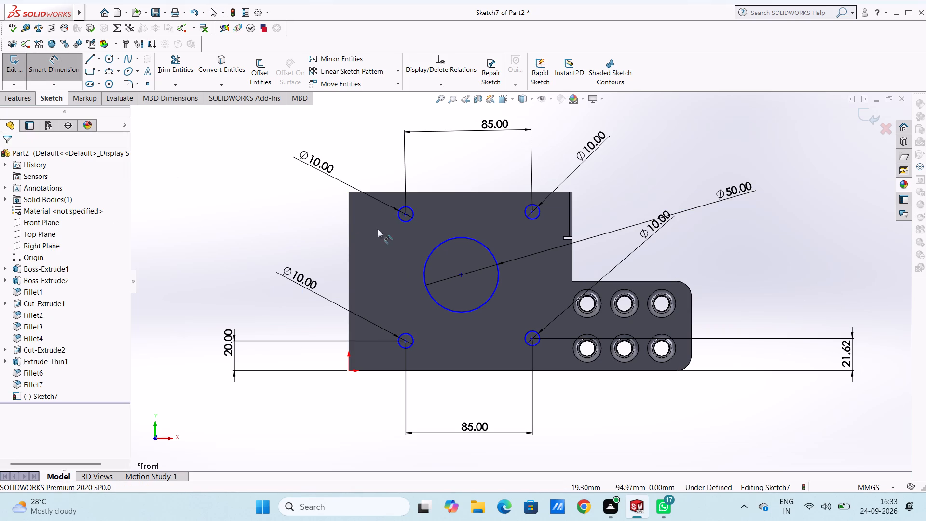
left_click(533, 212)
left_click(542, 192)
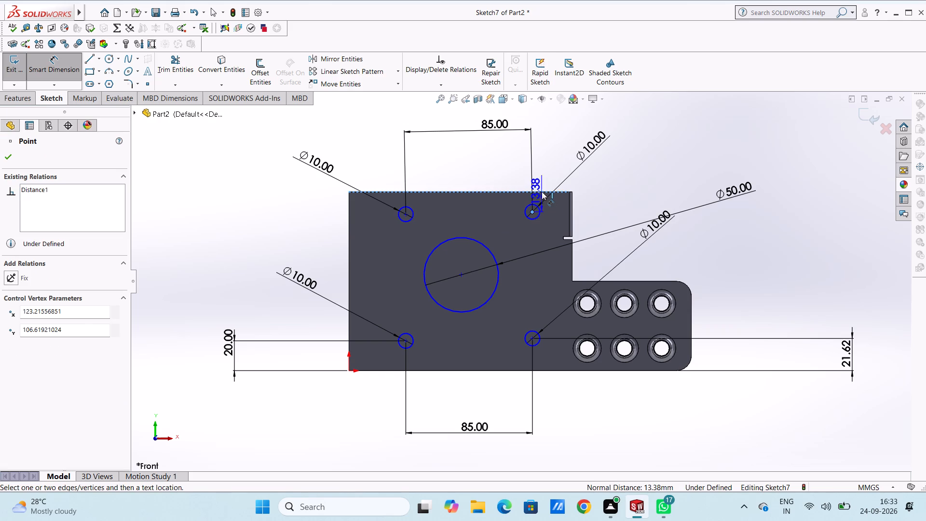
left_click(836, 192)
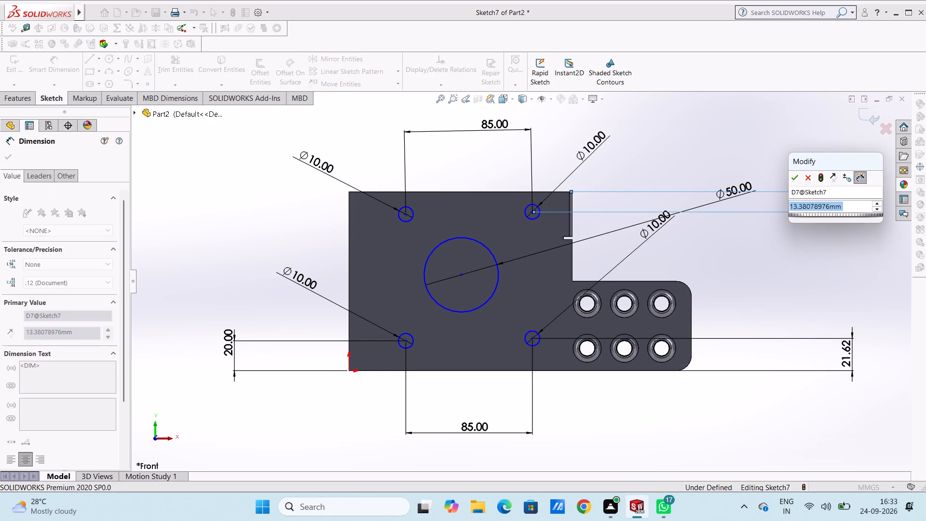
type("20")
key("Return")
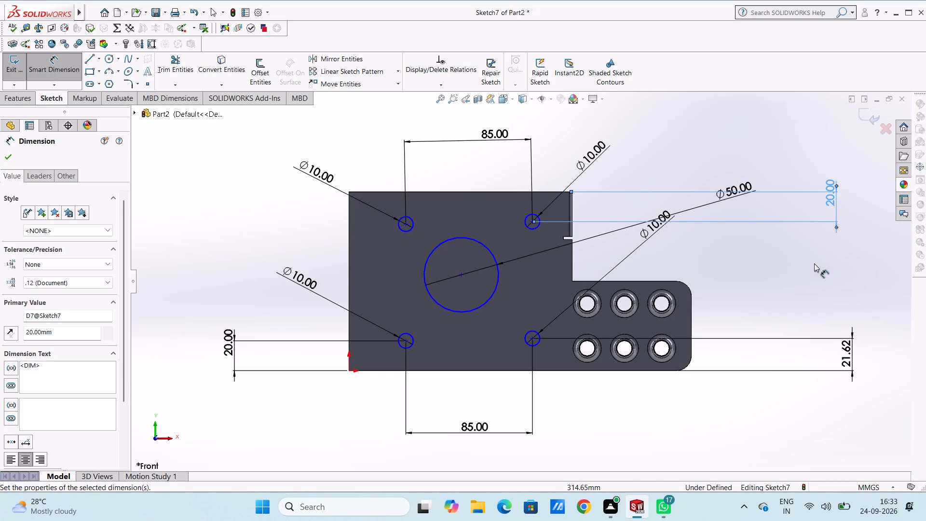
left_click(811, 266)
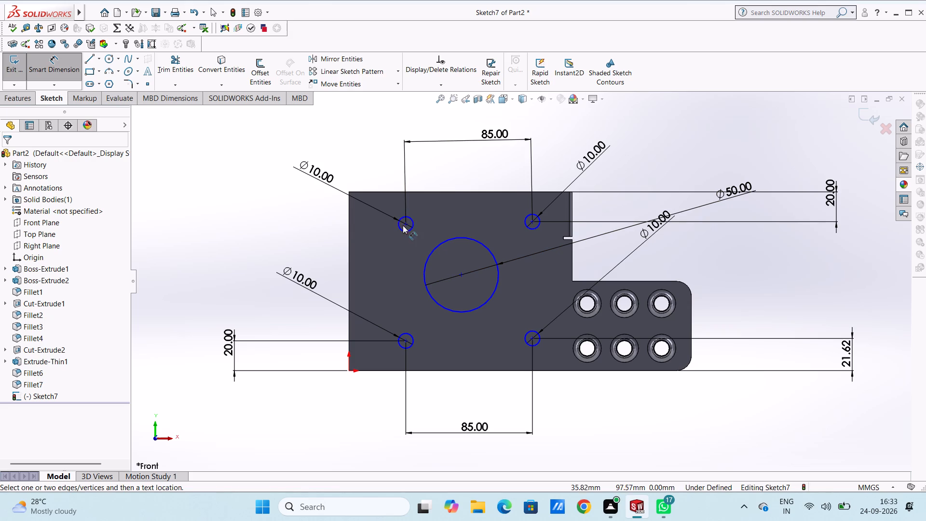
Dimension the upper origin-side corner circle's centre to 20 mm from the plate's top edge.
left_click(405, 223)
left_click(417, 191)
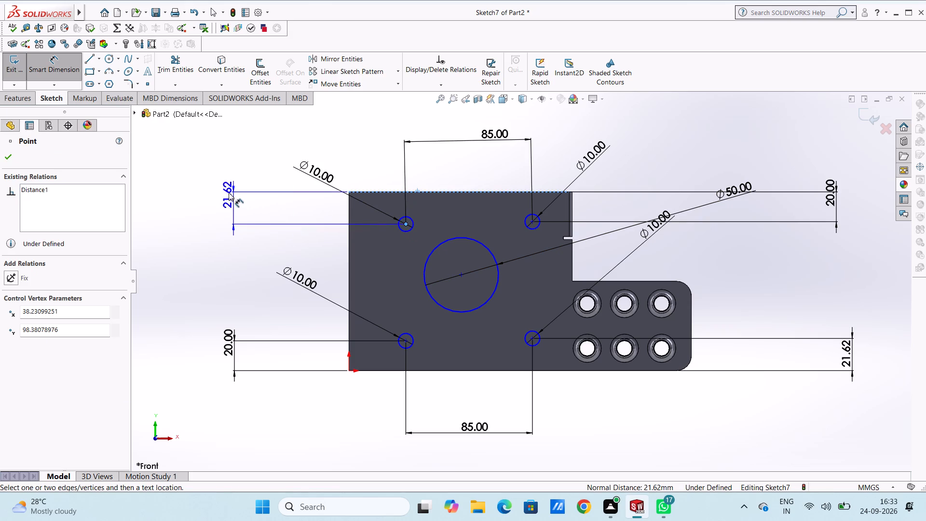
left_click(197, 187)
type("20")
key("Return")
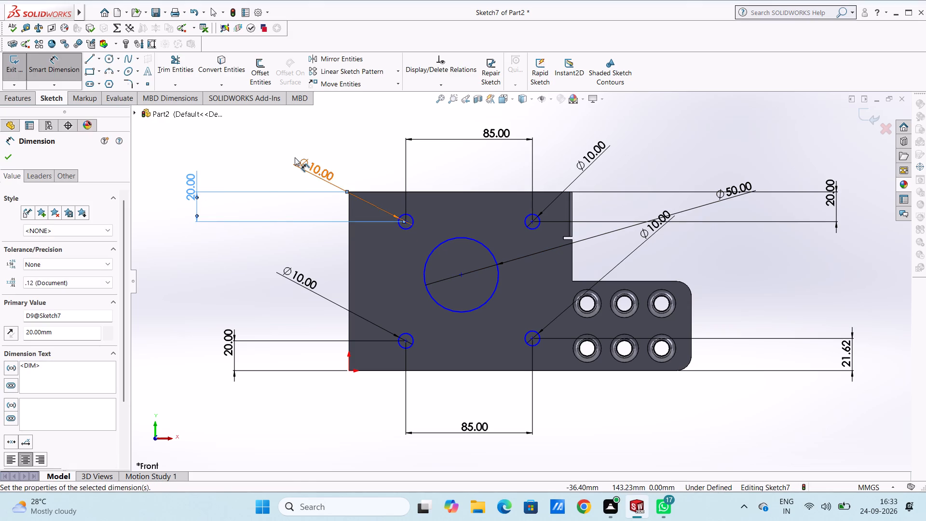
left_click(295, 157)
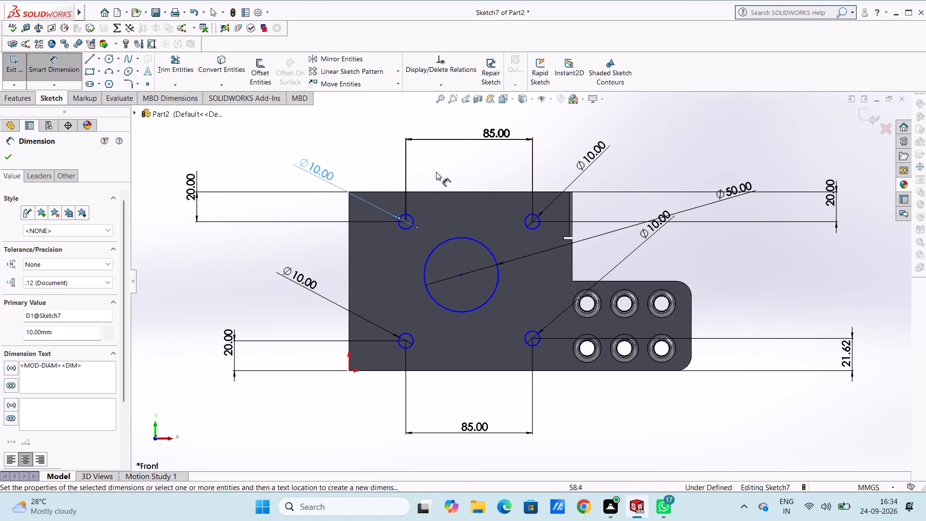
Add an 80 mm vertical dimension between the centres of the two origin-side corner circles.
scroll(439, 220, "up", 3)
scroll(549, 203, "down", 1)
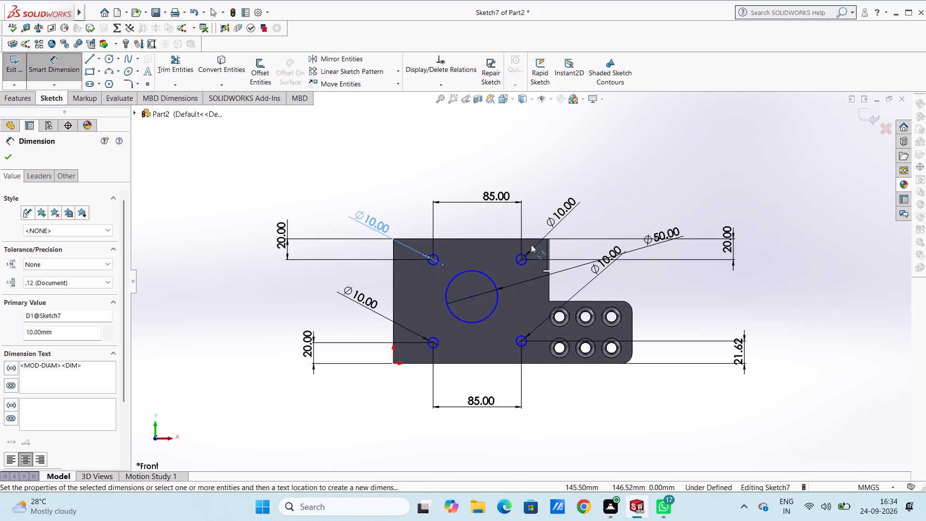
scroll(529, 247, "down", 2)
scroll(522, 270, "up", 1)
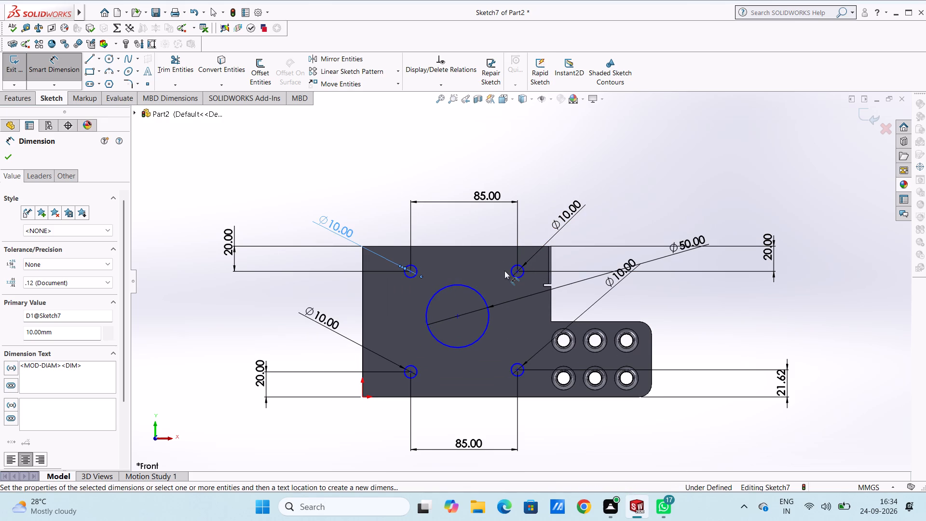
scroll(504, 269, "up", 3)
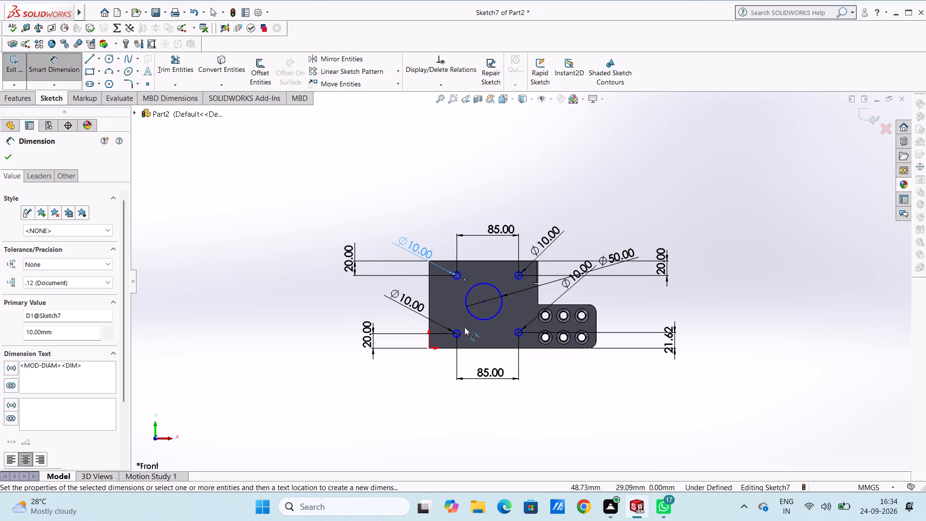
scroll(468, 284, "down", 4)
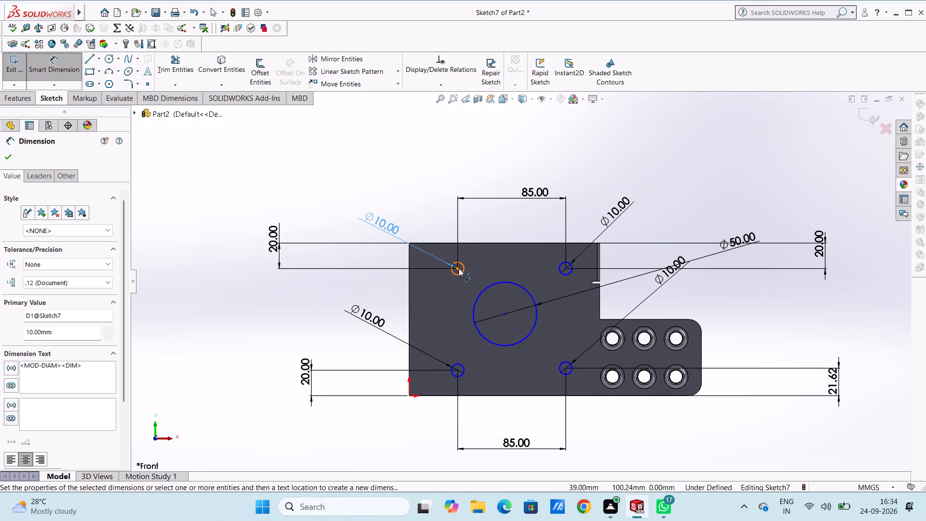
left_click(459, 268)
left_click(459, 369)
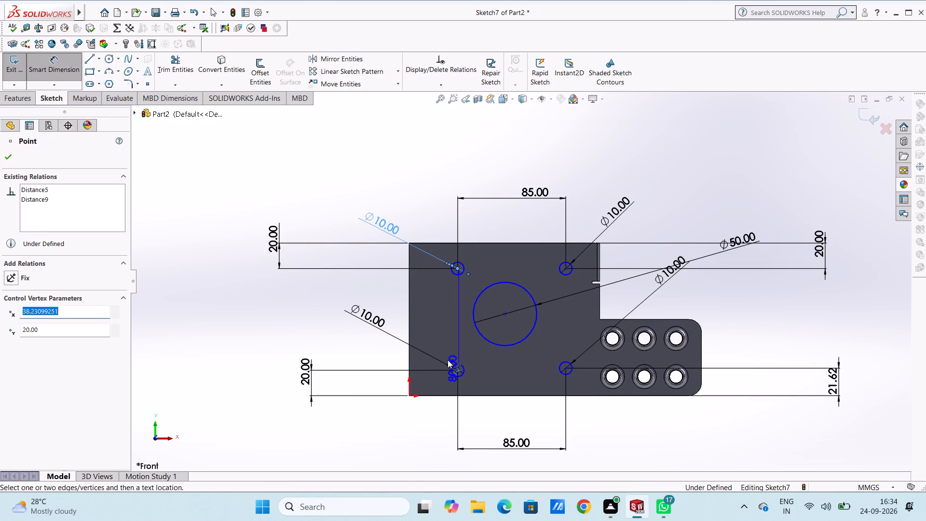
left_click(309, 307)
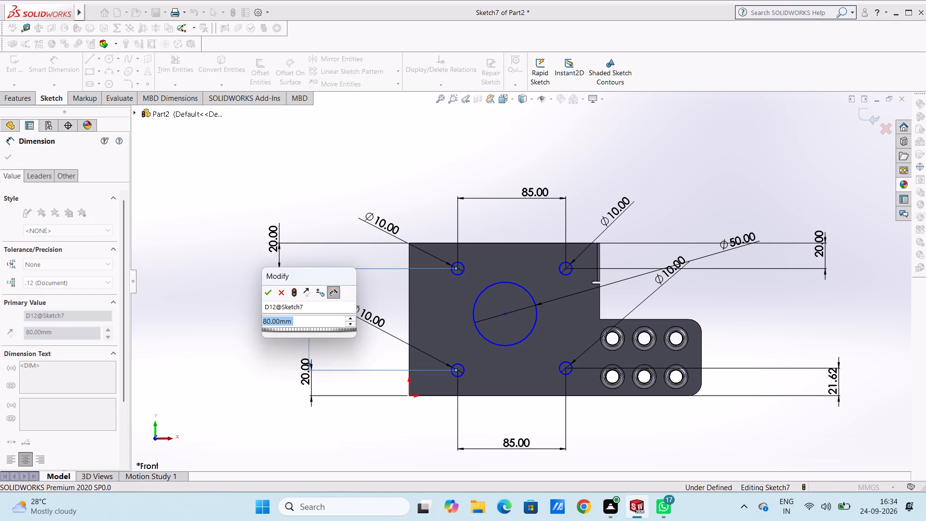
left_click(266, 293)
left_click(248, 290)
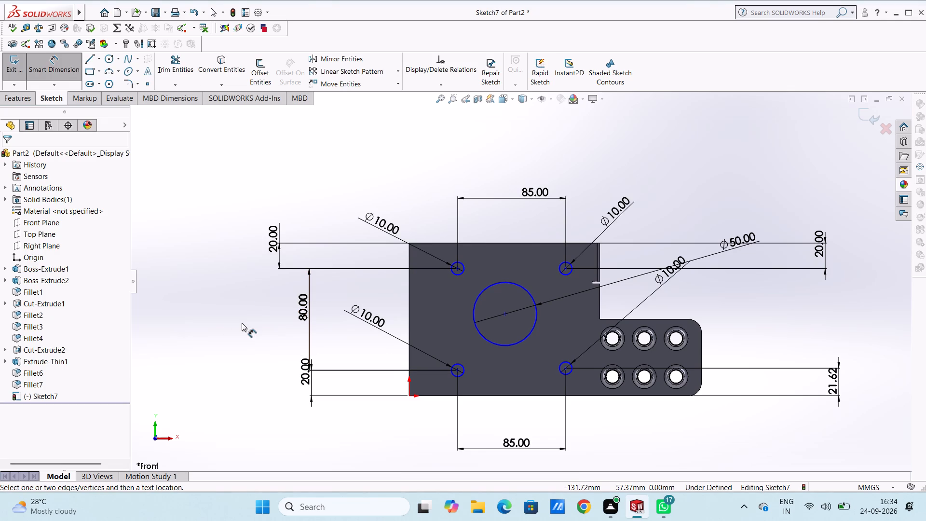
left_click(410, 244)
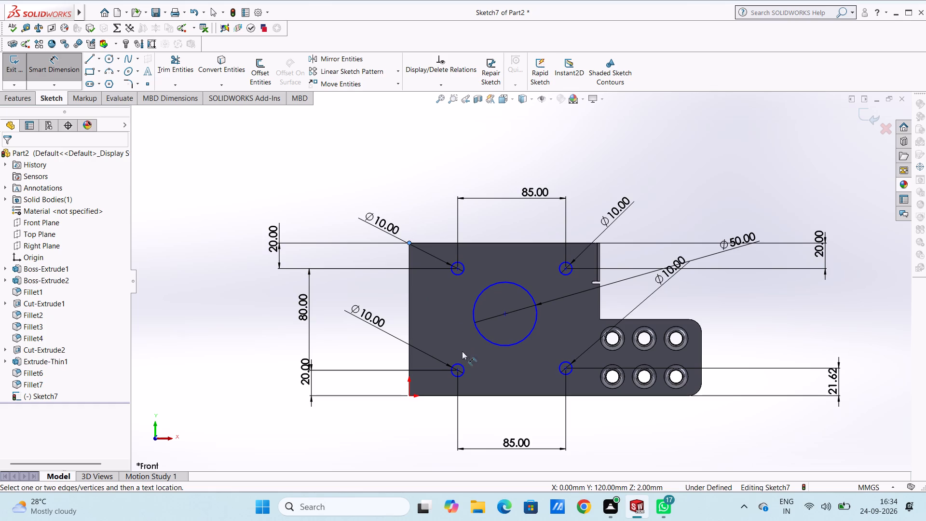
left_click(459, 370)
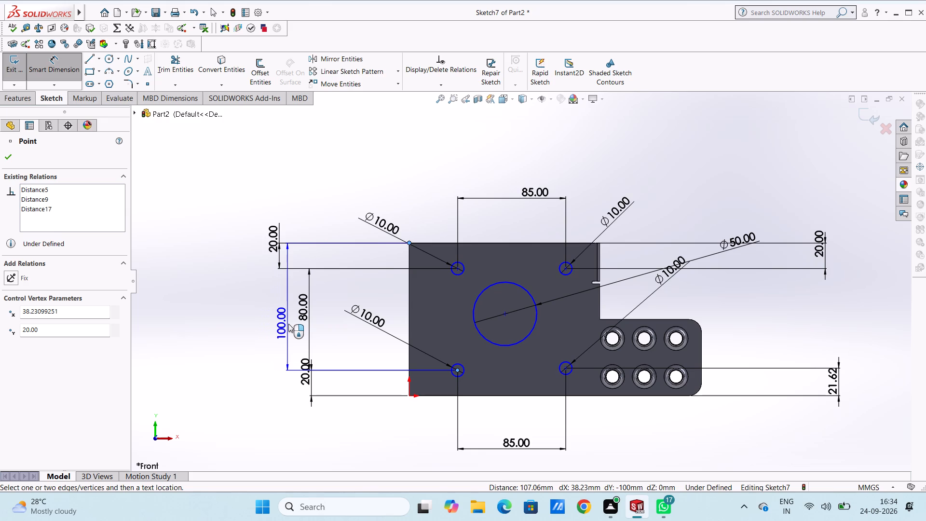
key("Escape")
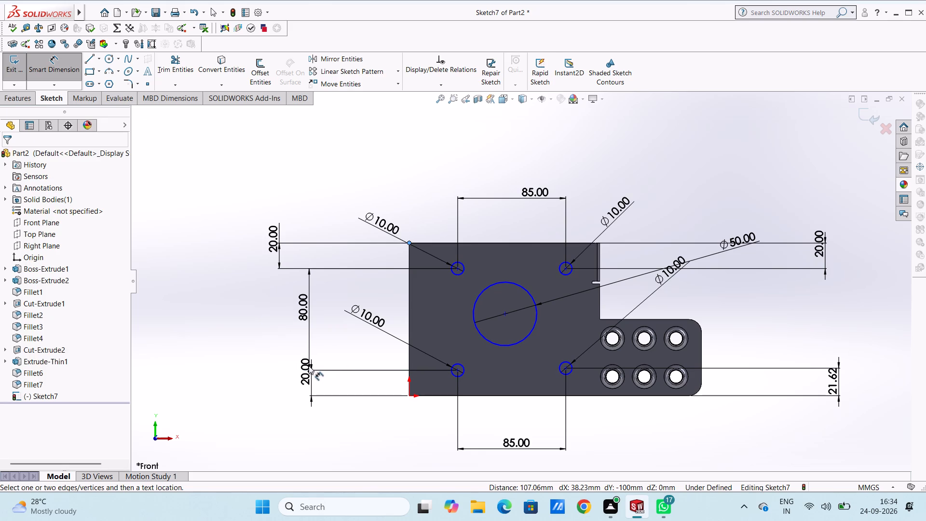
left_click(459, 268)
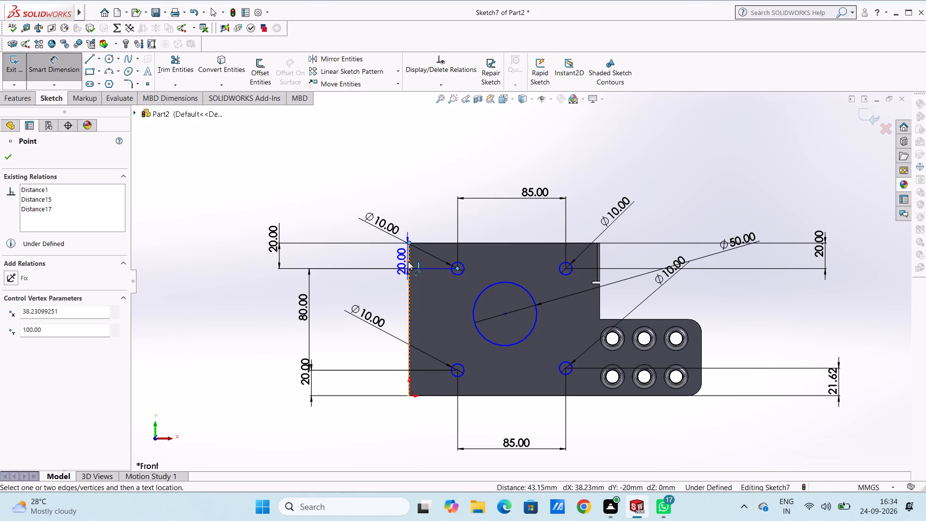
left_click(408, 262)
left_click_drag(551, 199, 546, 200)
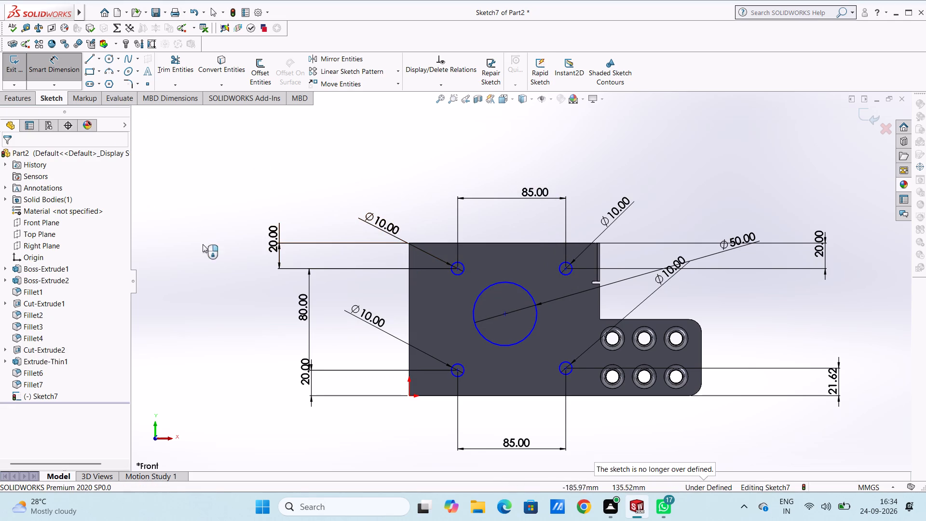
Dimension the upper origin-side corner circle's centre to 35 mm horizontally from the plate's origin-side vertical edge.
left_click(409, 262)
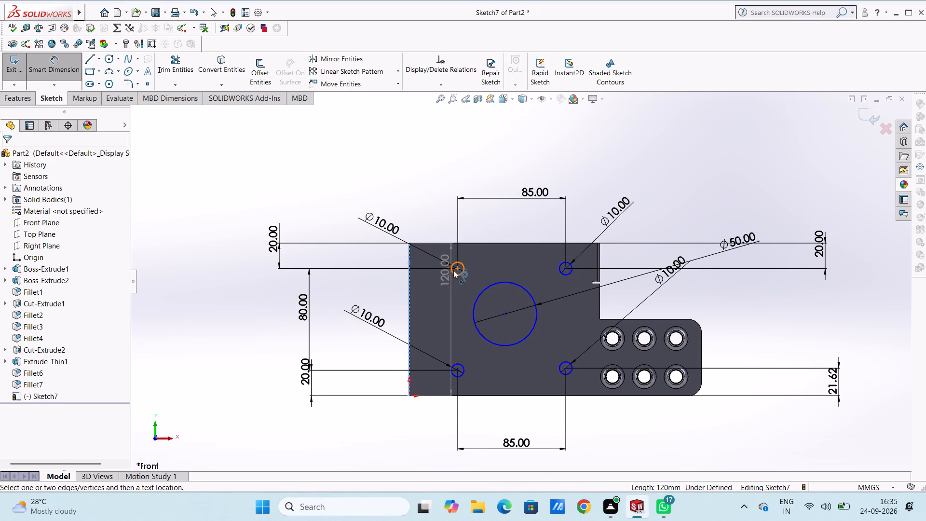
left_click(457, 268)
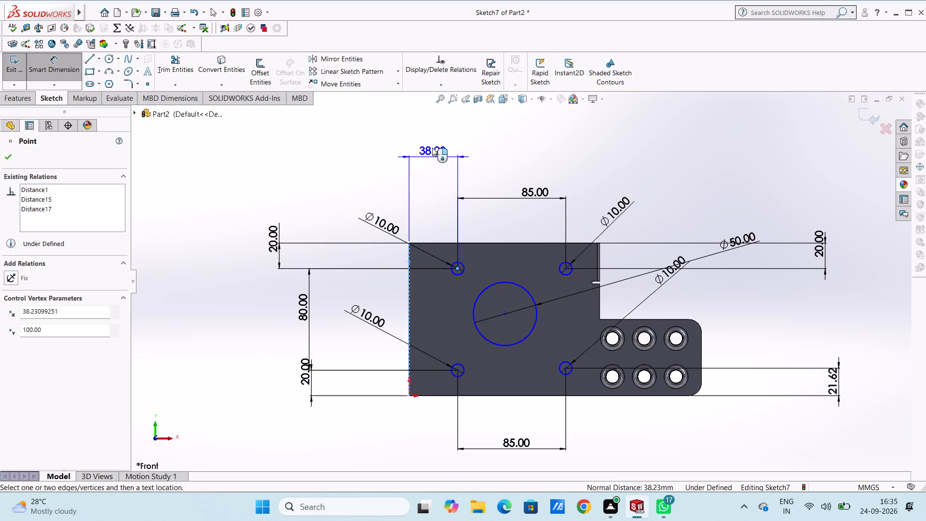
left_click(432, 139)
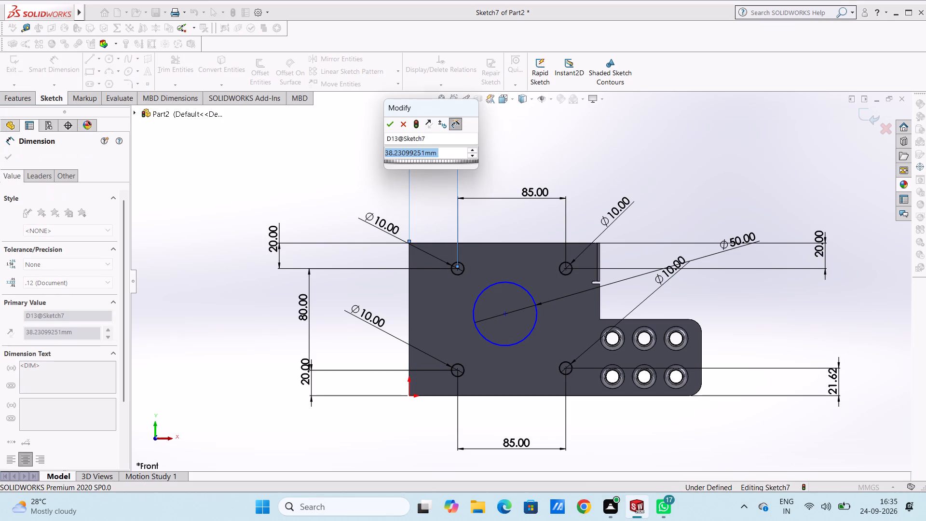
type("35")
key("Return")
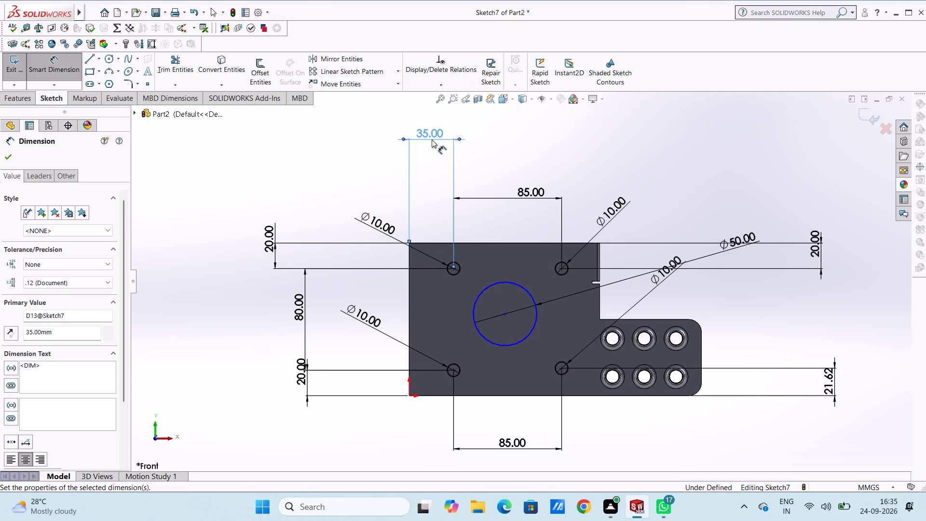
left_click(382, 145)
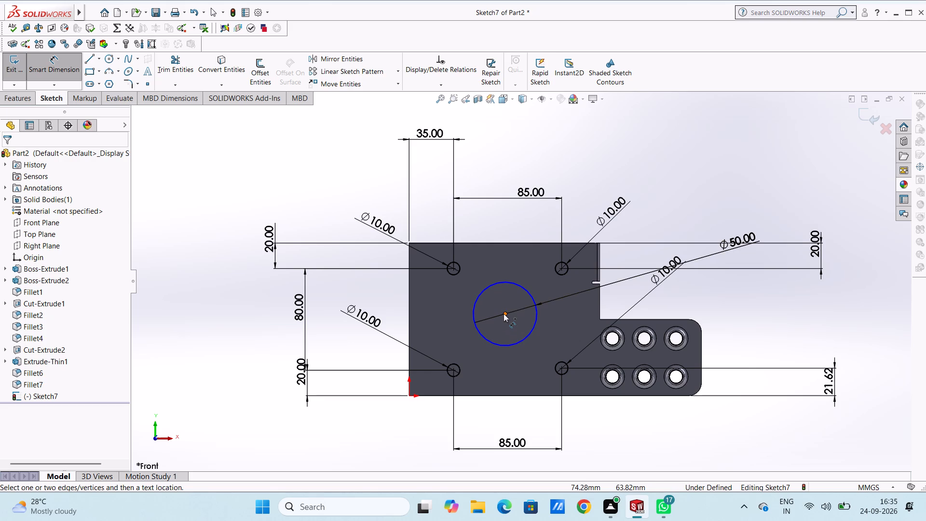
Add a 42.5 mm horizontal dimension between the large circle's centre and the upper origin-side corner circle's centre.
left_click(504, 313)
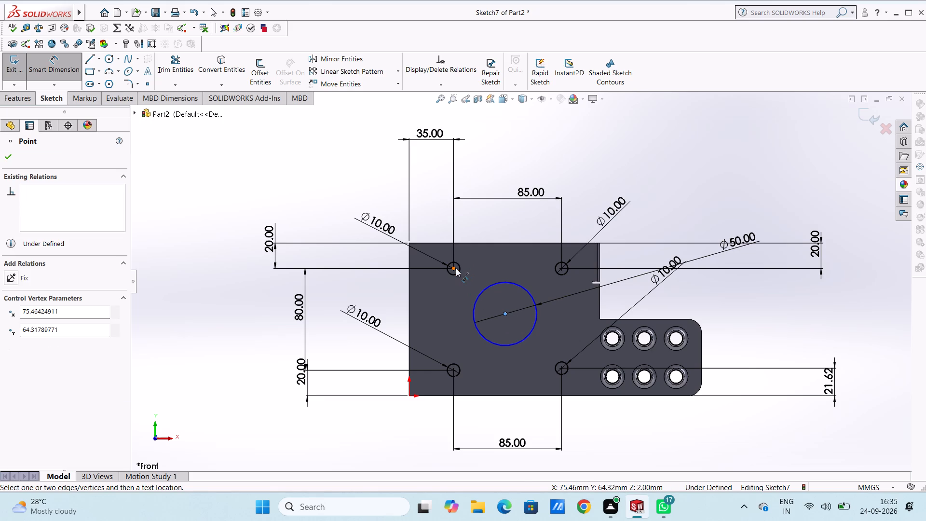
left_click(456, 268)
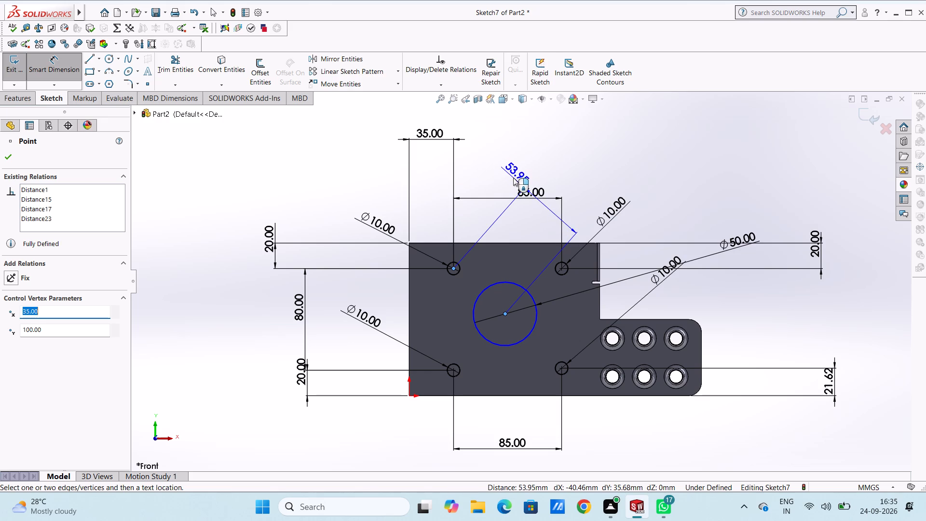
left_click(490, 148)
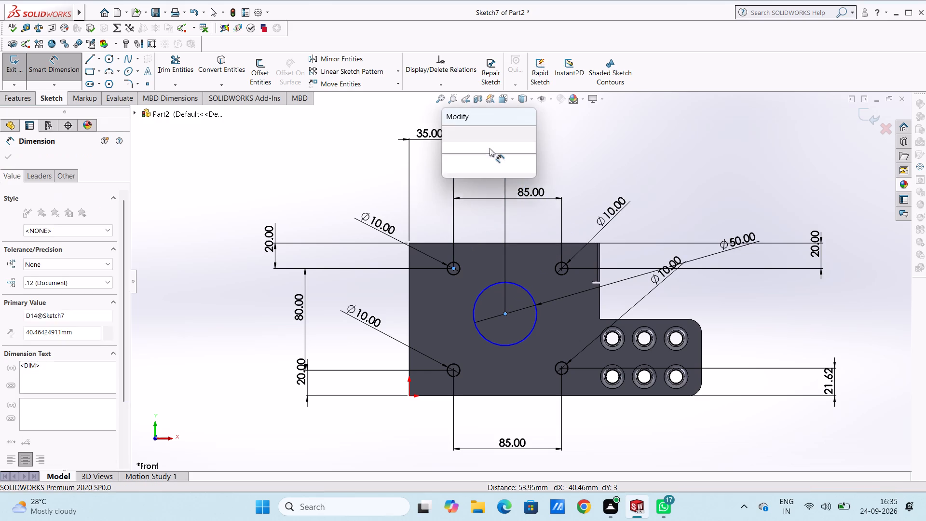
type("42.5")
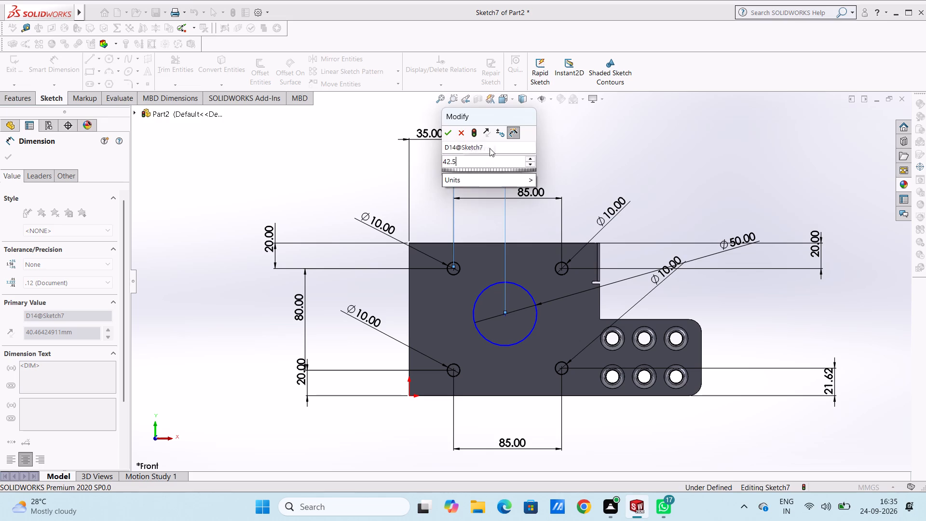
key("Return")
left_click(485, 181)
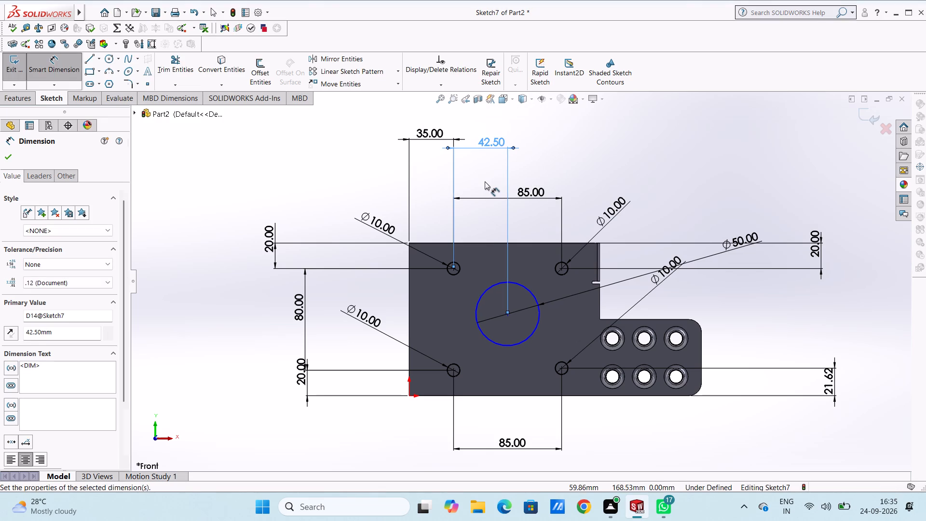
Add a 40 mm vertical dimension between the upper origin-side corner circle's centre and the large circle's centre.
left_click(453, 268)
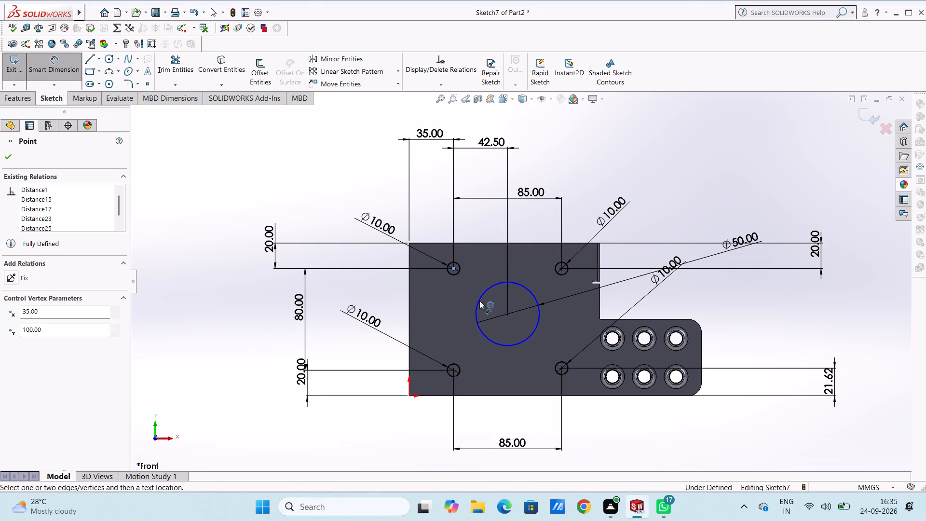
left_click_drag(505, 313, 496, 312)
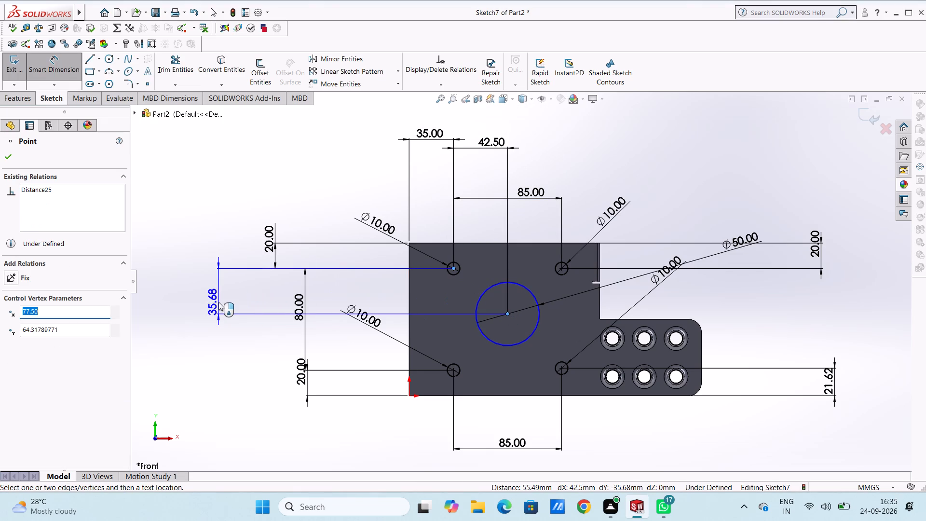
left_click(218, 302)
type("40")
key("Return")
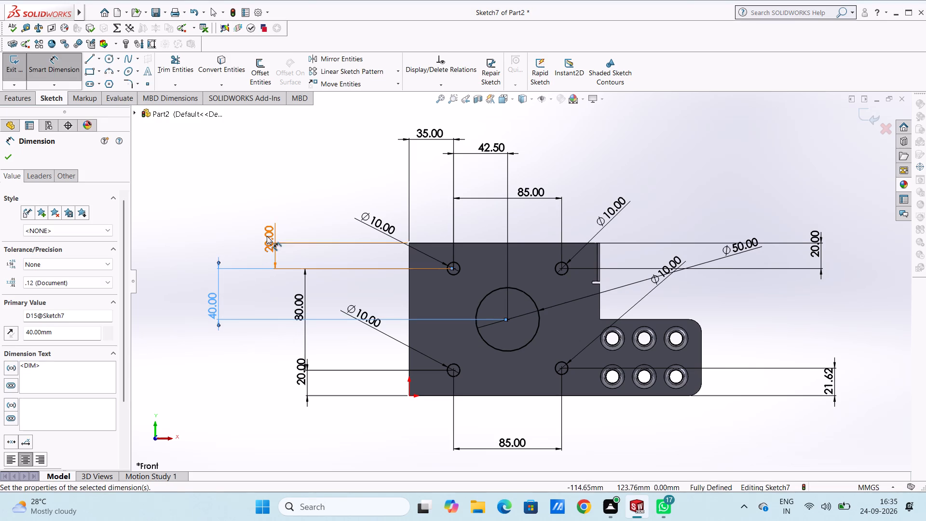
left_click(298, 210)
Extrude the large circle and the four corner circles as 4 mm blind bosses merged with the plate.
middle_click_drag(709, 179, 681, 197)
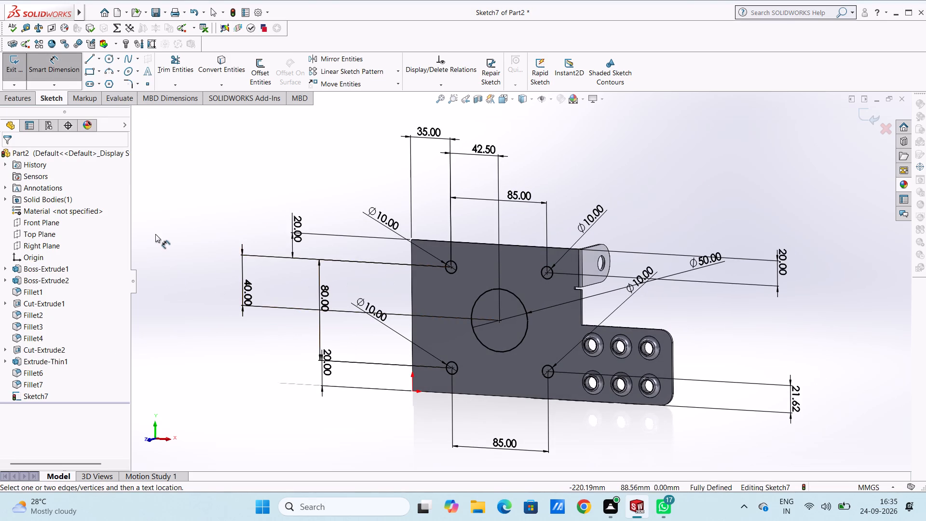
left_click(44, 66)
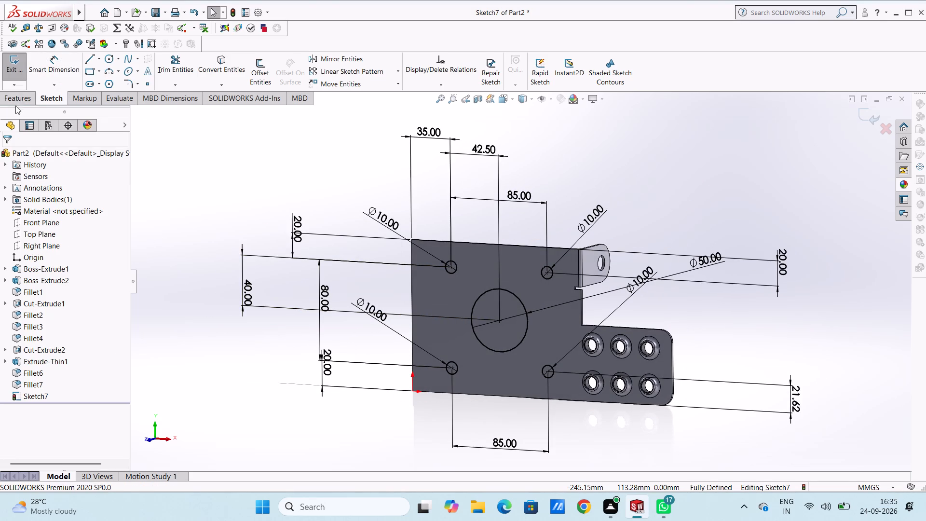
left_click(18, 96)
left_click(16, 66)
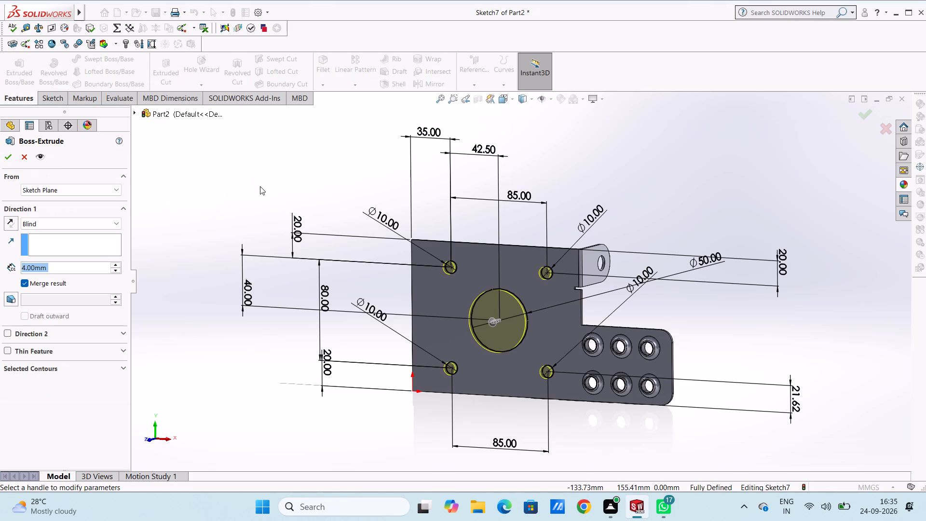
middle_click_drag(304, 178, 287, 210)
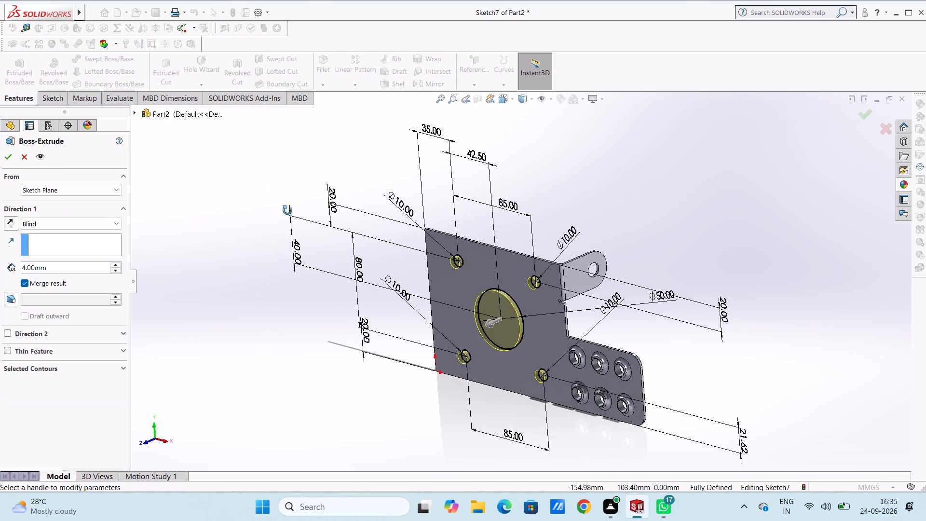
middle_click_drag(287, 210, 288, 211)
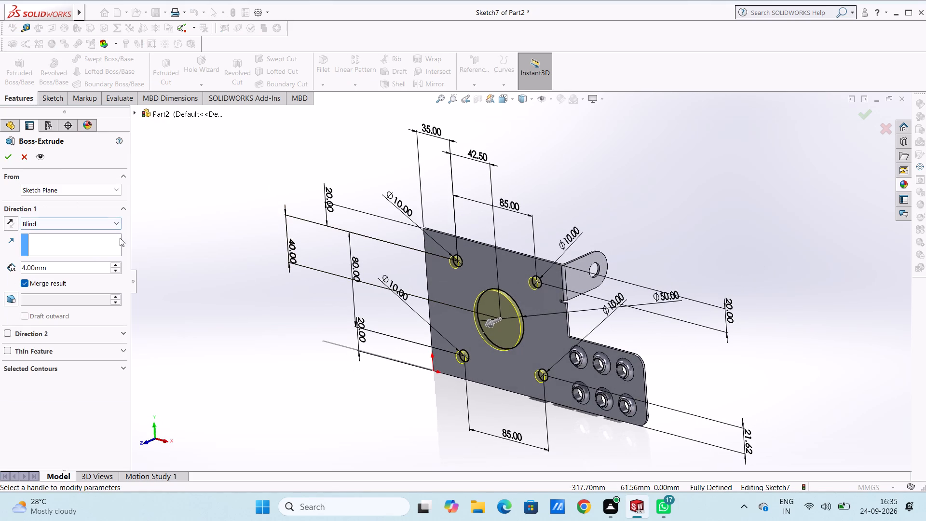
left_click(7, 158)
left_click(231, 202)
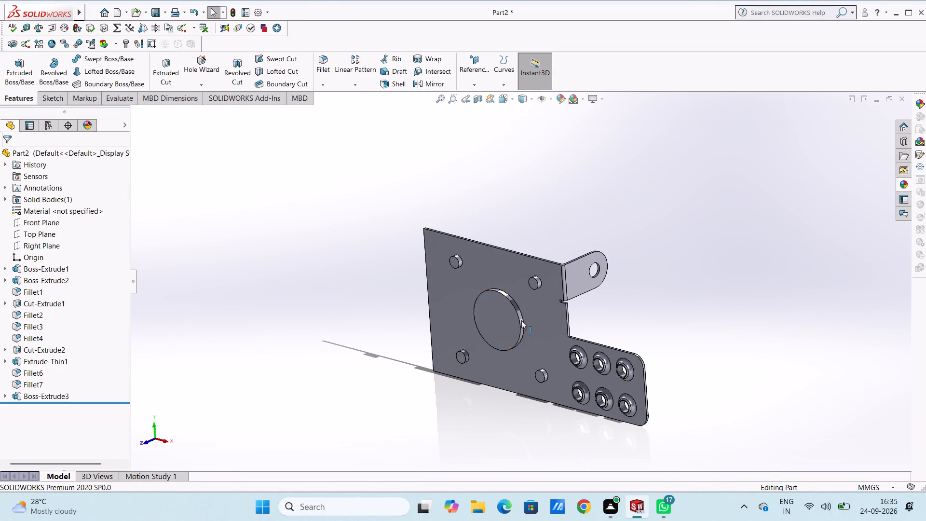
Fillet the base edges of the large round boss and all four small bosses where they meet the plate, with a 2 mm radius.
scroll(531, 315, "down", 4)
left_click(321, 62)
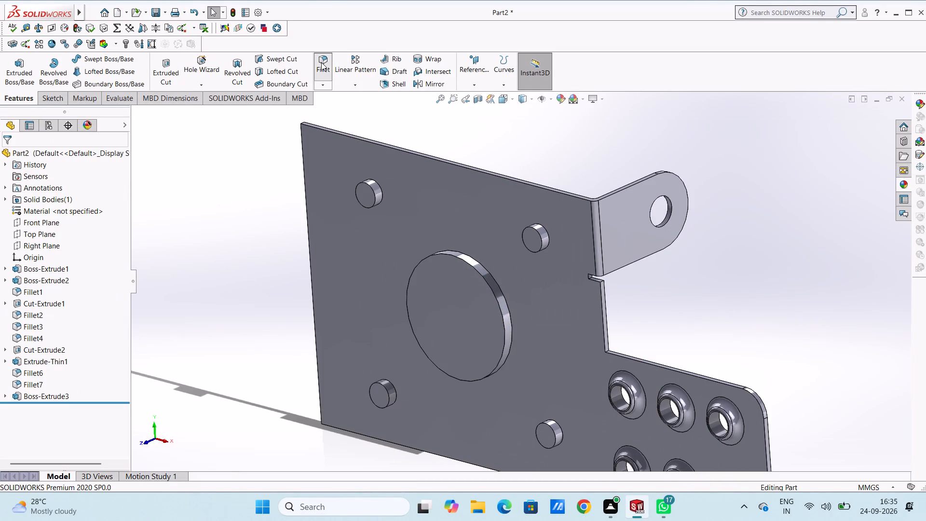
scroll(489, 261, "down", 2)
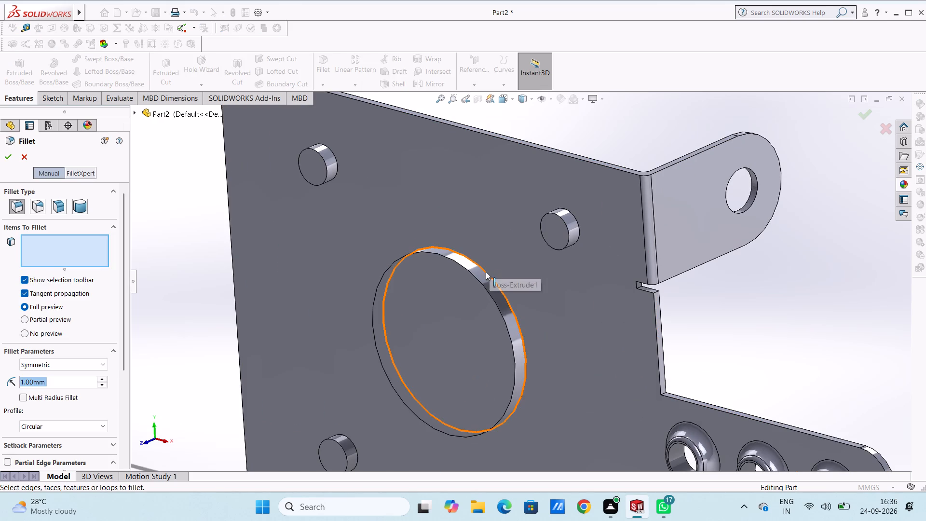
left_click(486, 272)
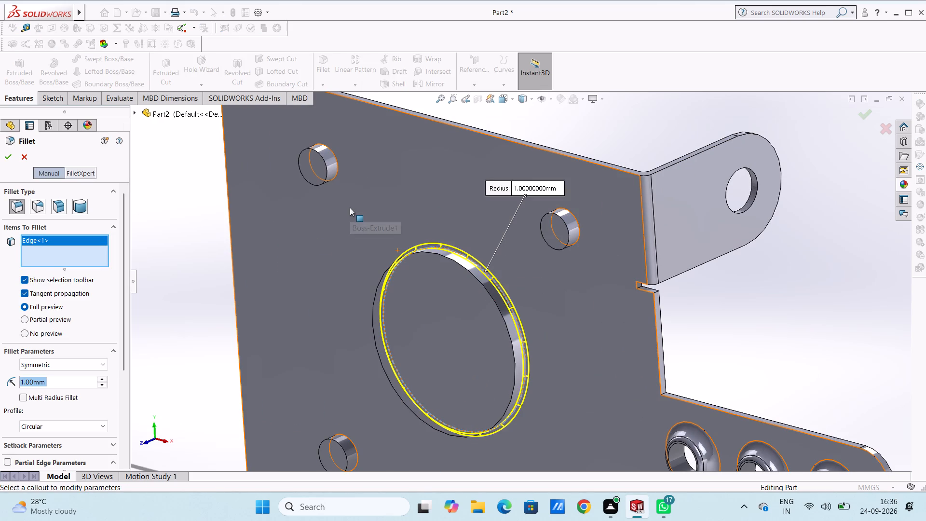
left_click(332, 152)
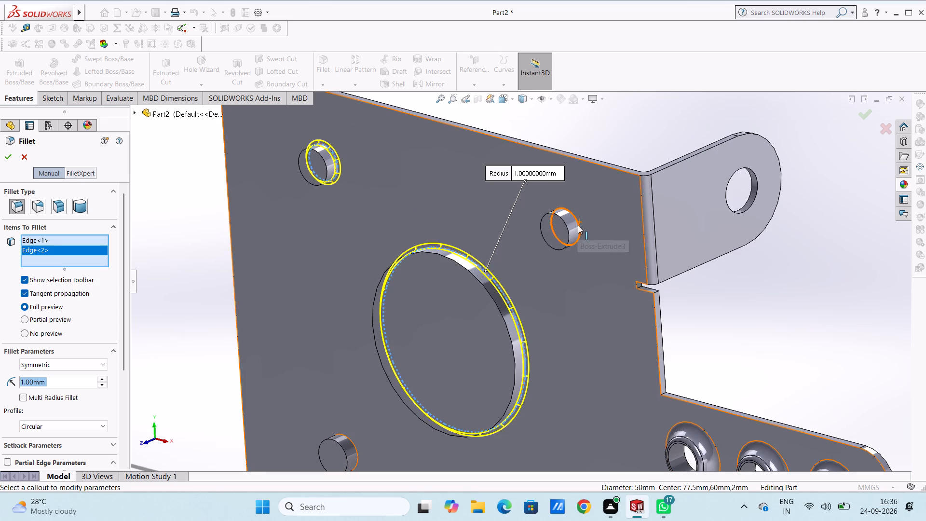
left_click(578, 225)
scroll(582, 247, "up", 5)
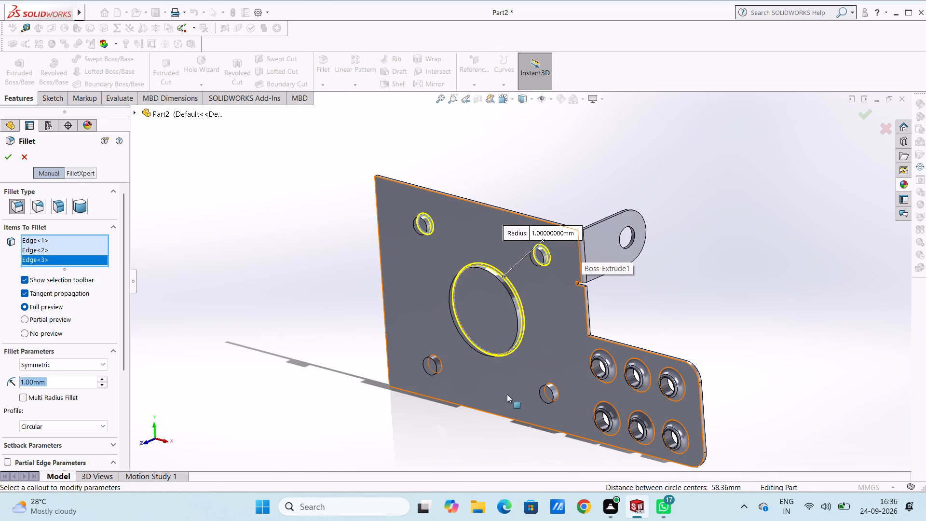
scroll(497, 415, "down", 3)
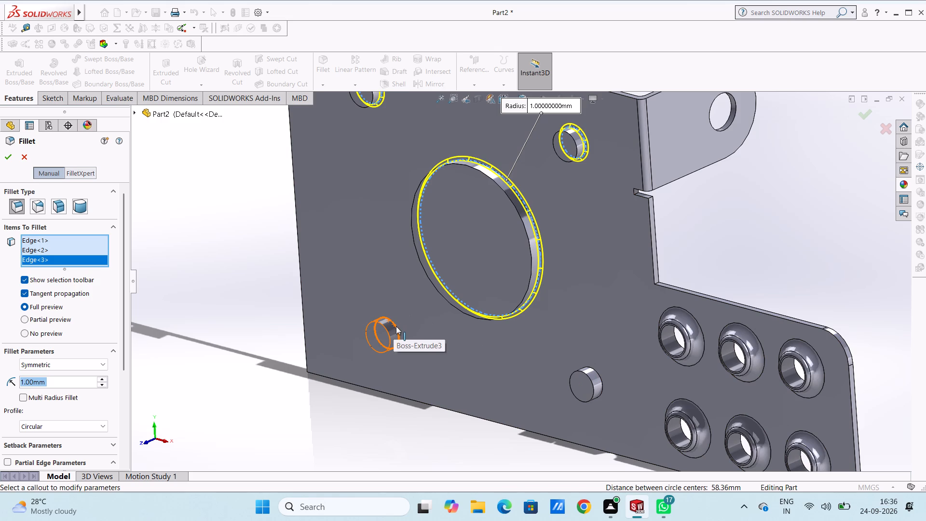
left_click(398, 332)
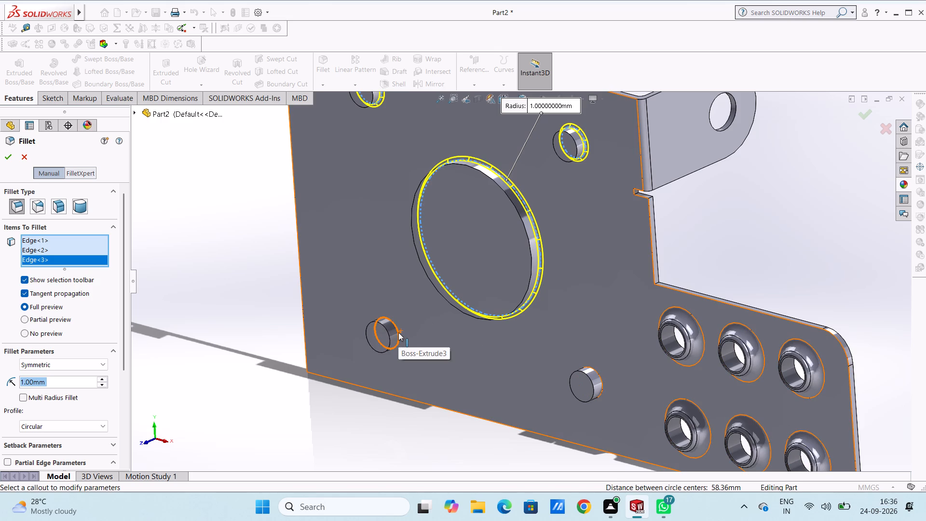
left_click(601, 379)
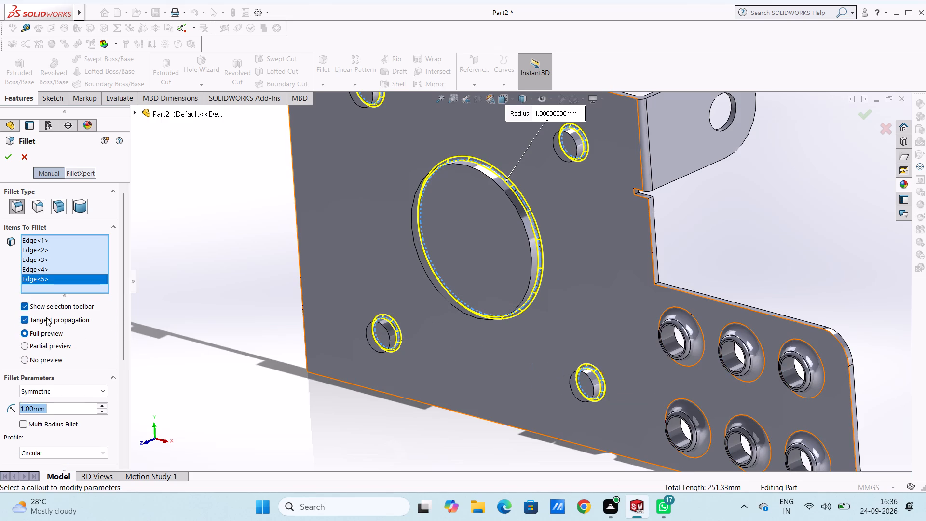
key("2")
key("Return")
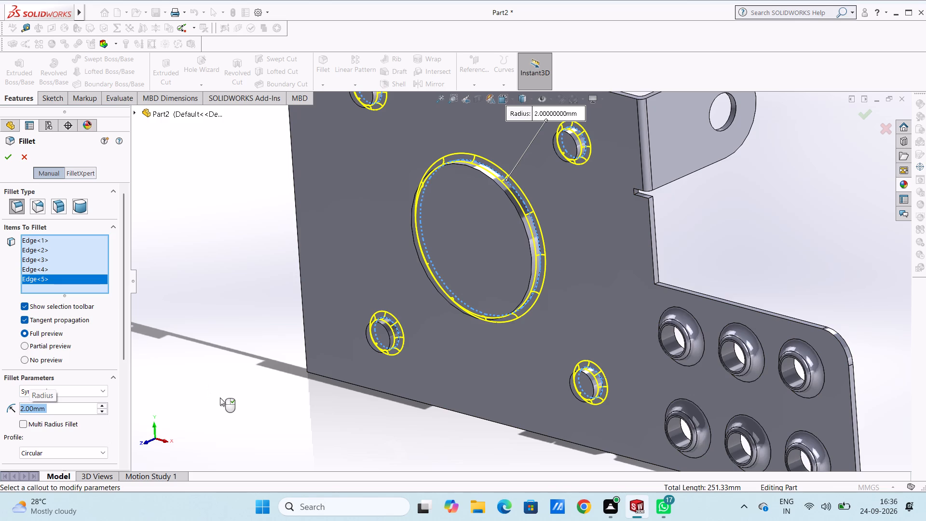
scroll(220, 398, "up", 3)
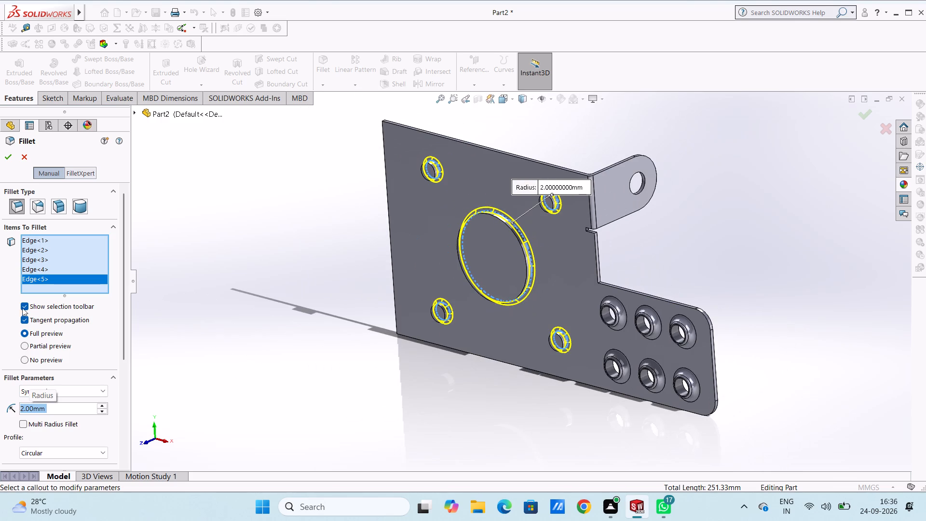
left_click(8, 156)
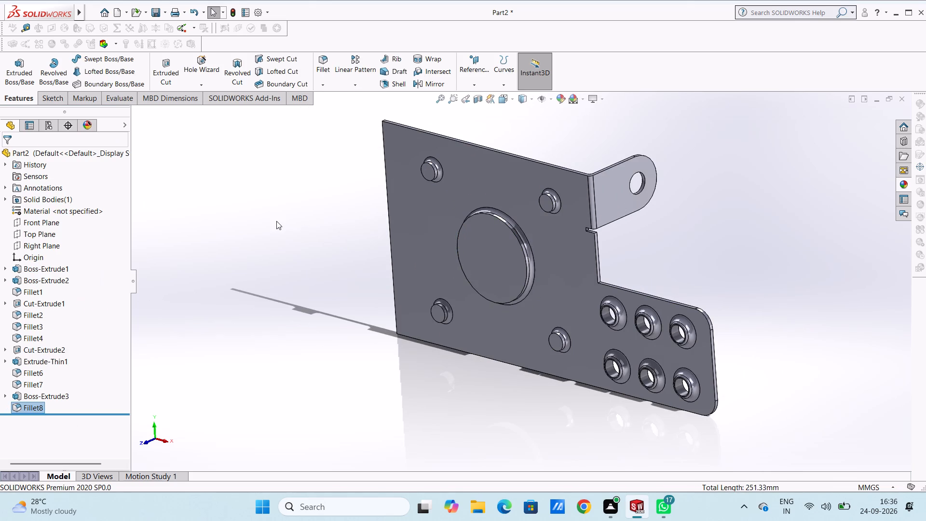
left_click(276, 221)
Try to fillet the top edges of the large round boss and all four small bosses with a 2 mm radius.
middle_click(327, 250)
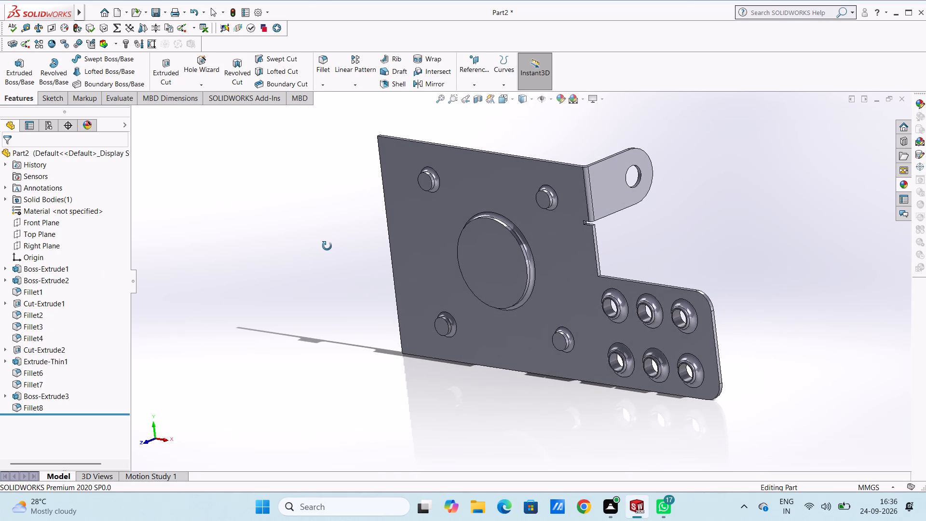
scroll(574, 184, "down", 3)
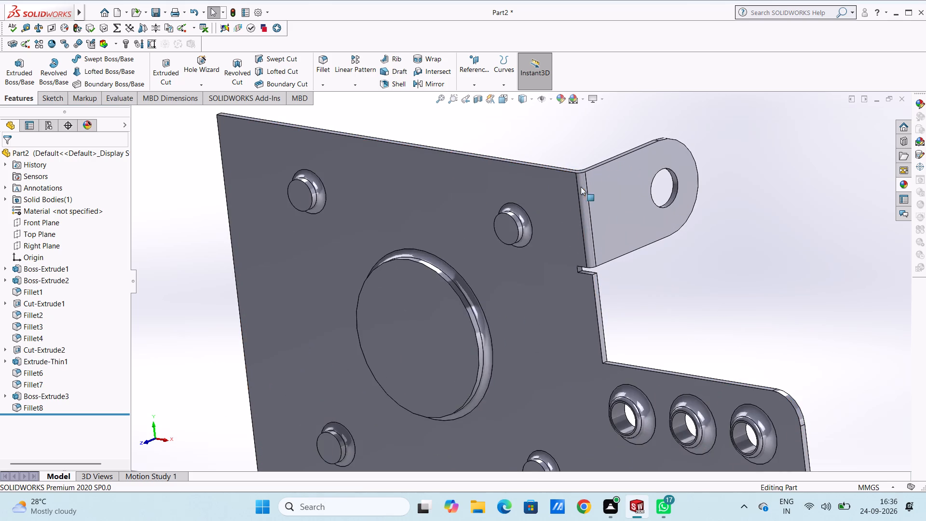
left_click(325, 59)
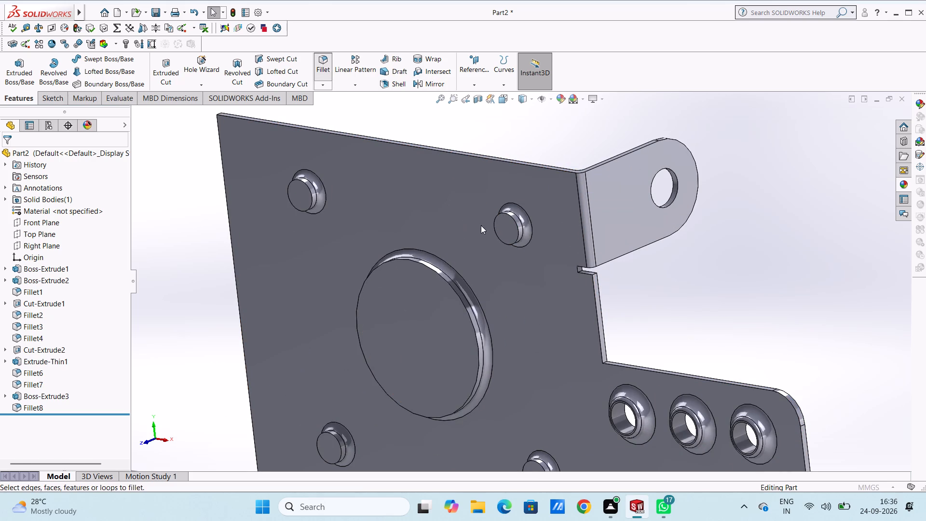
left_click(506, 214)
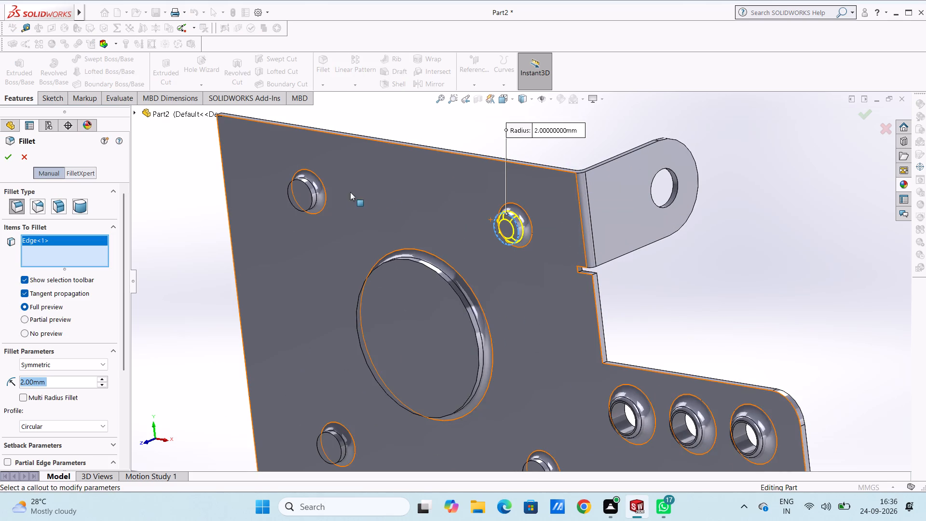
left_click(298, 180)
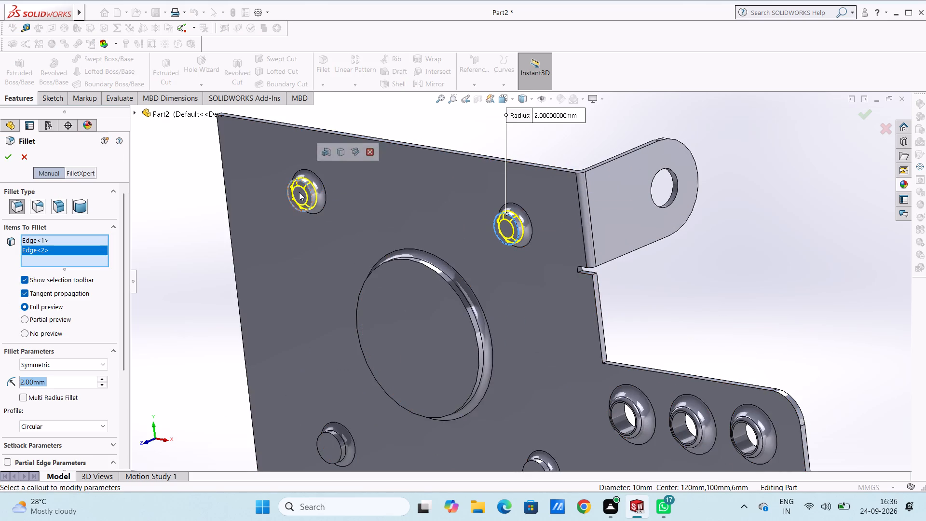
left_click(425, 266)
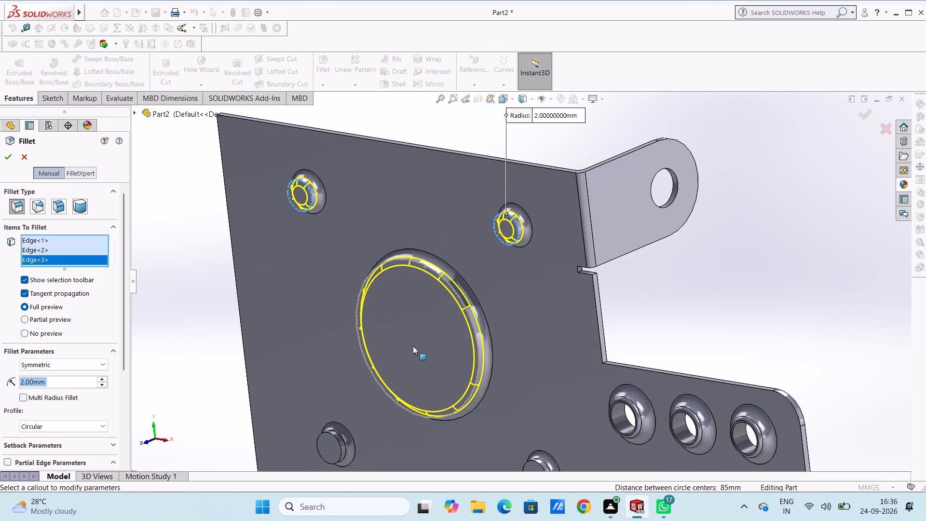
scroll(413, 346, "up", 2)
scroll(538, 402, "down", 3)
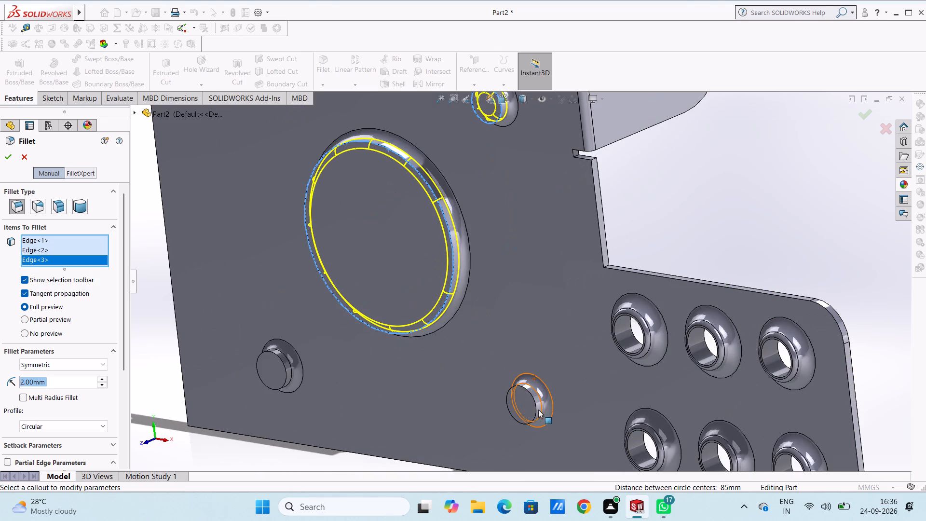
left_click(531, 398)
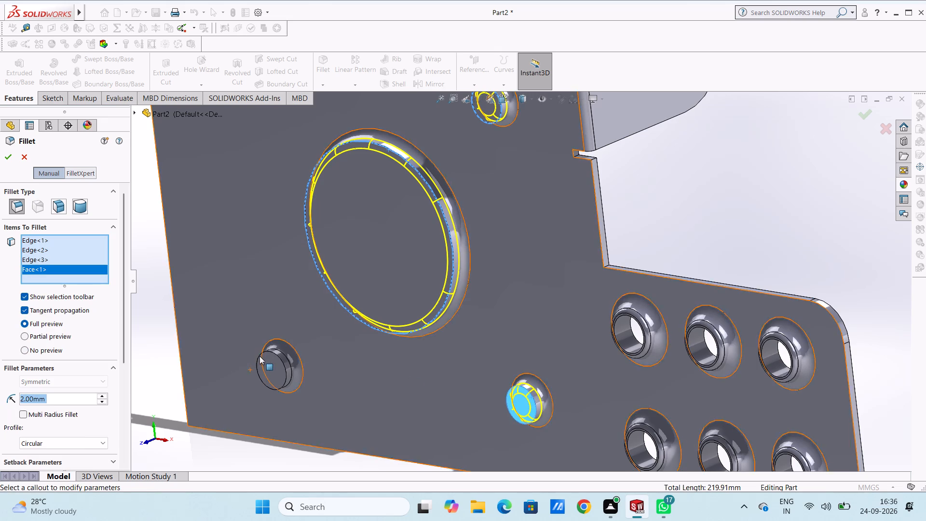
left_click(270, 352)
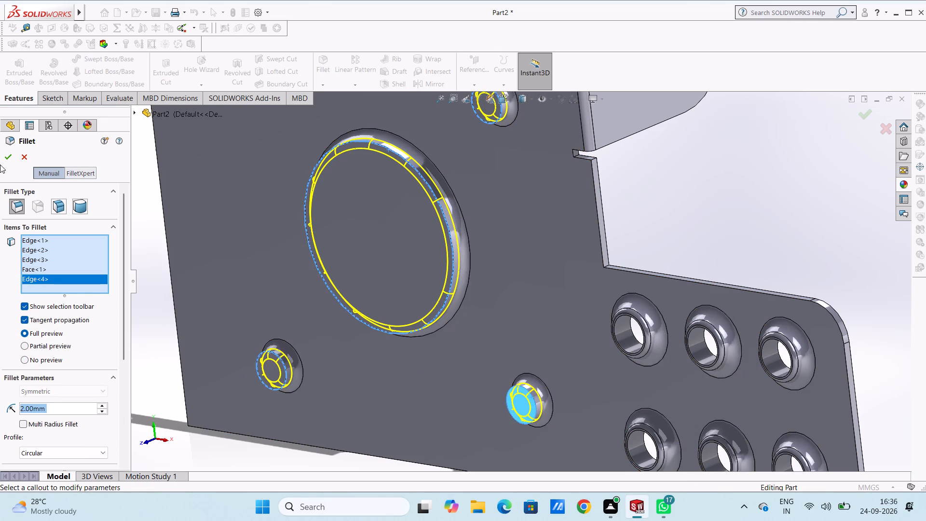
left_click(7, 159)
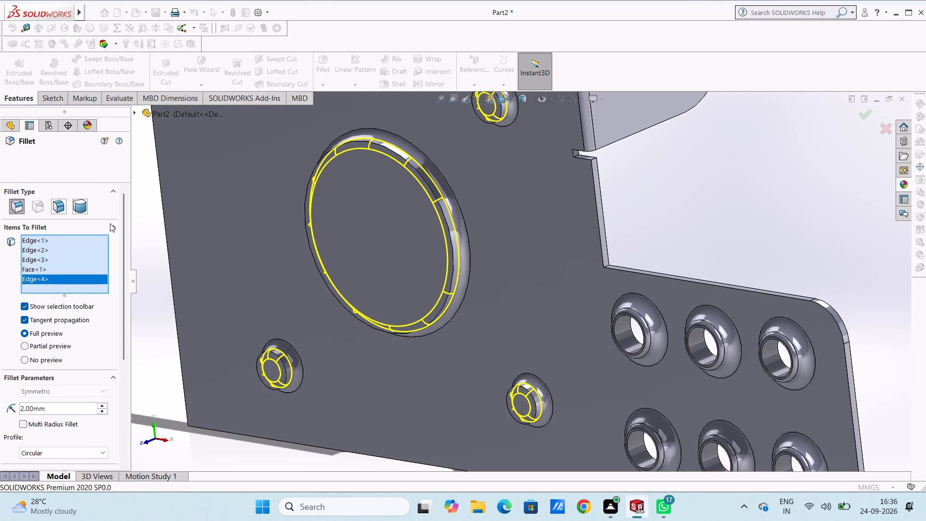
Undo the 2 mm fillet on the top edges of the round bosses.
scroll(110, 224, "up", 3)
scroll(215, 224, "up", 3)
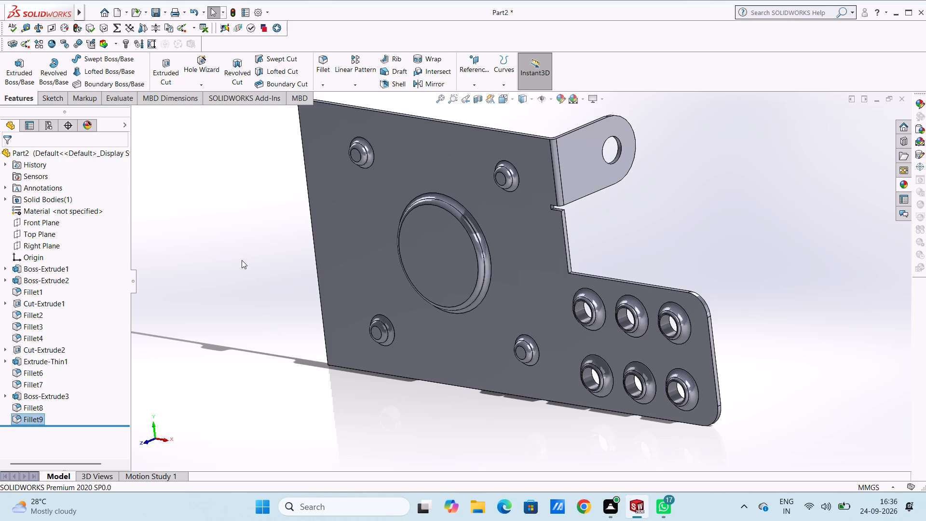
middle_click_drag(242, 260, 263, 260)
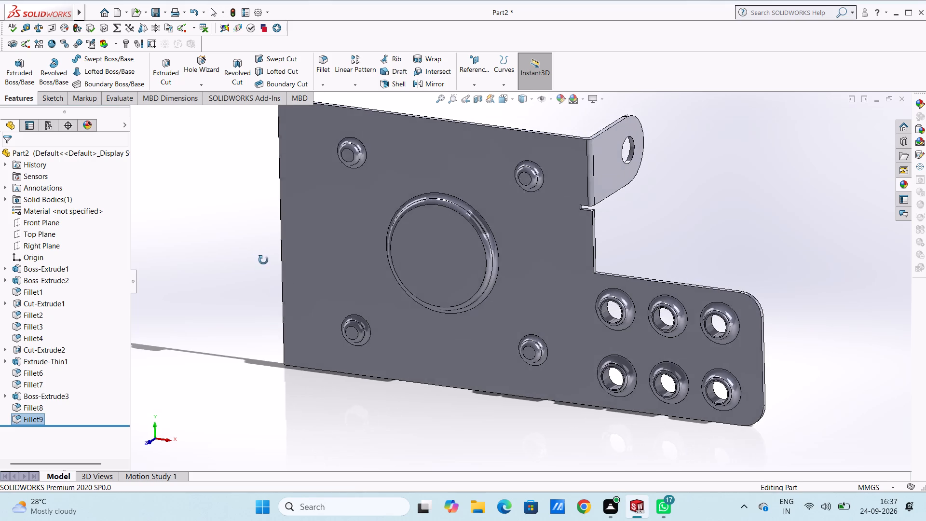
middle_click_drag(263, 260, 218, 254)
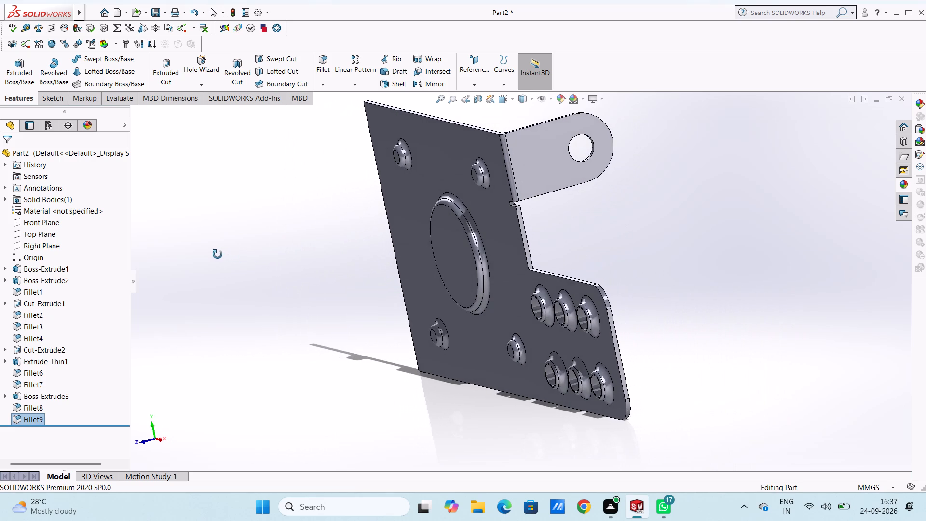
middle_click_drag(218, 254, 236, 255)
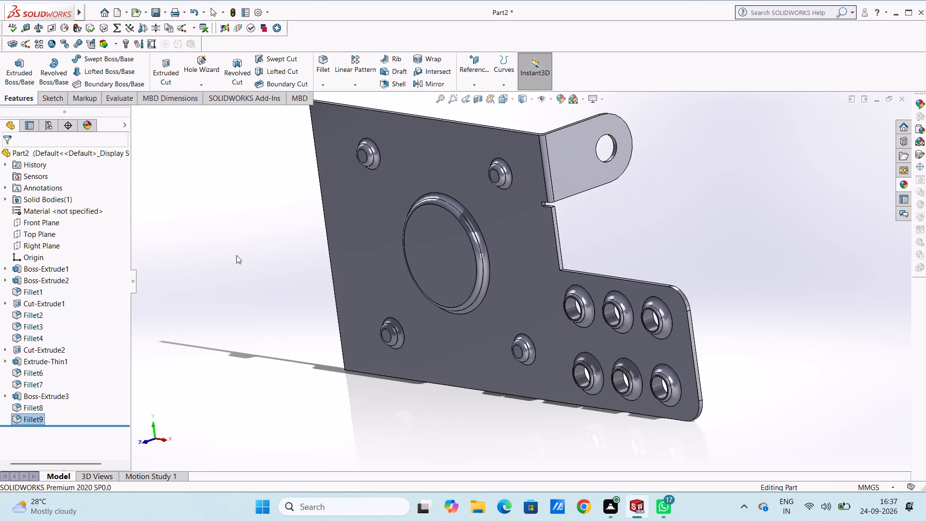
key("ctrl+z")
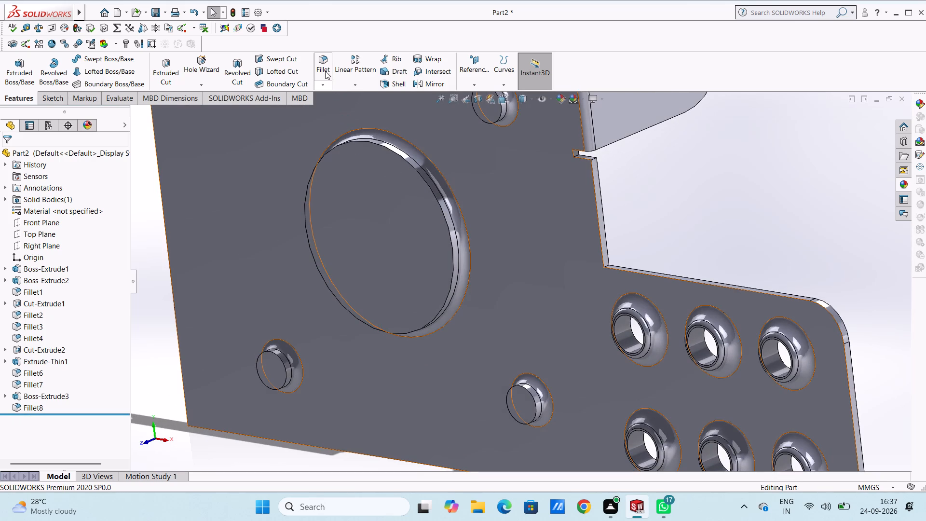
Fillet the top edge of the large round boss with a 1 mm radius.
left_click(324, 58)
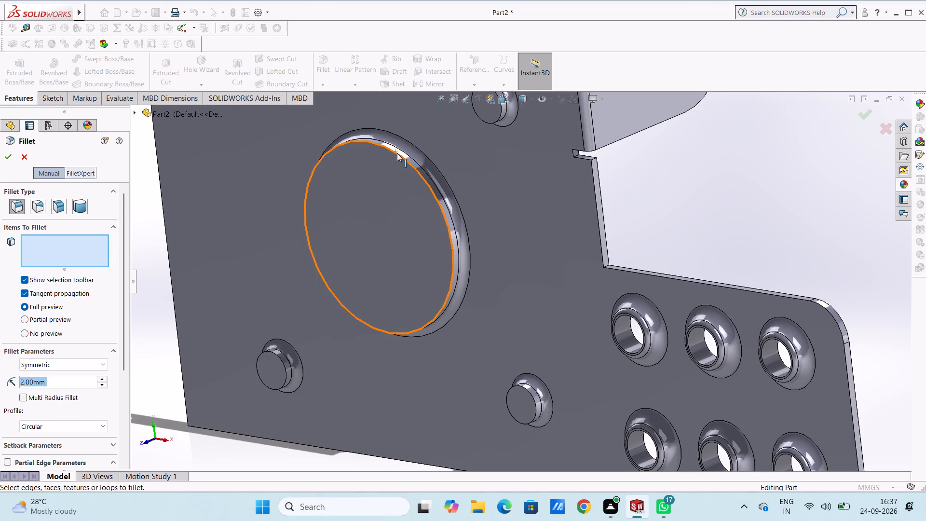
left_click(397, 153)
key("1")
key("Return")
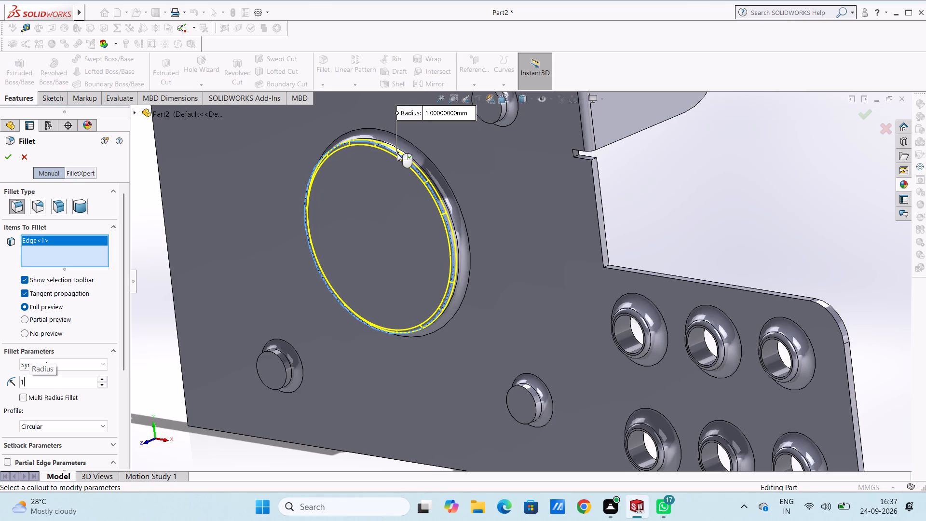
left_click(7, 161)
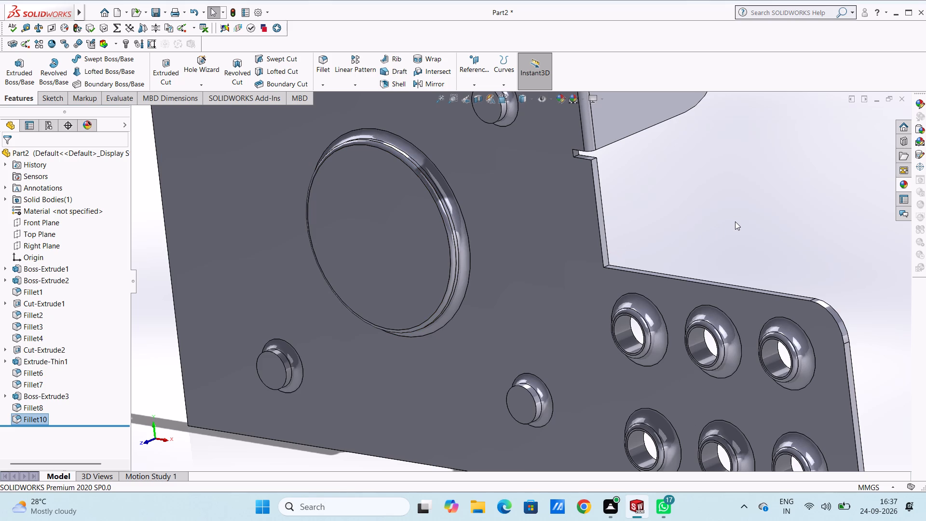
Fillet the top edges of the four small round bosses with a 1 mm radius.
scroll(735, 221, "up", 4)
scroll(517, 186, "down", 3)
left_click(322, 61)
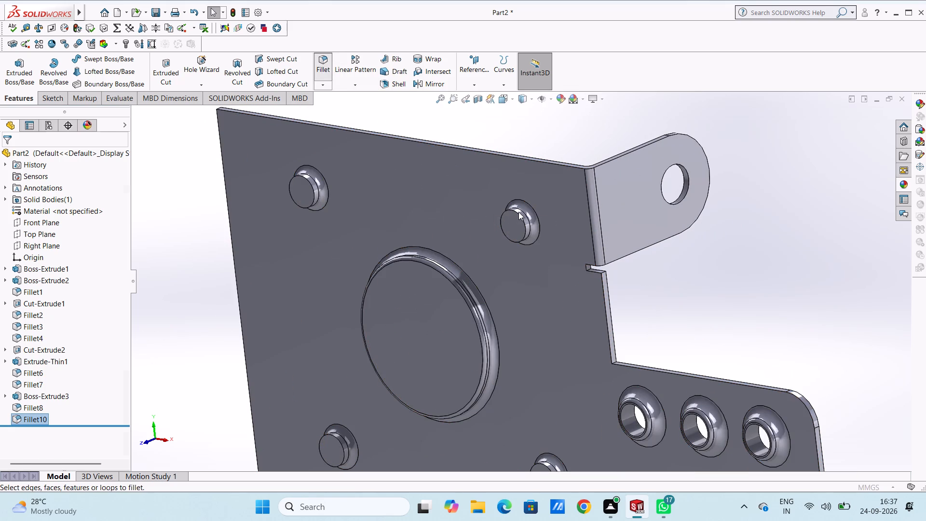
left_click(518, 214)
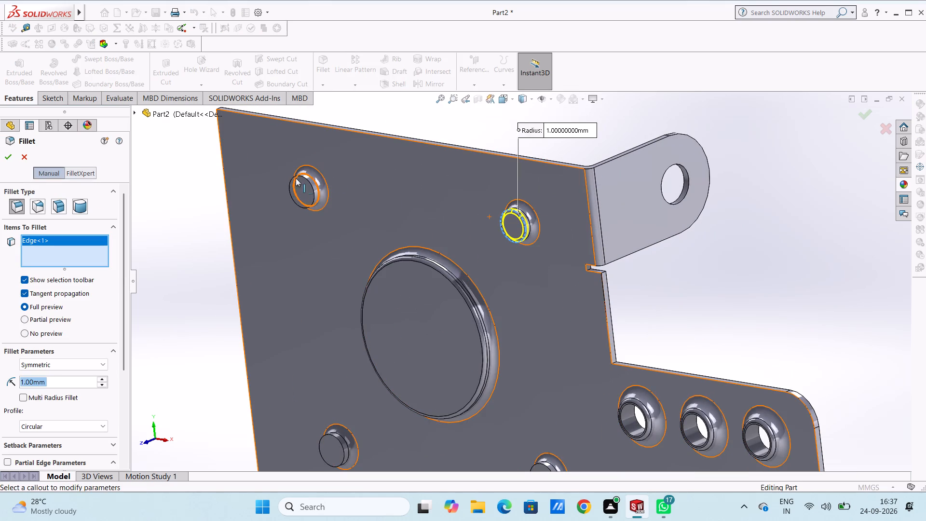
left_click(306, 180)
scroll(332, 274, "up", 5)
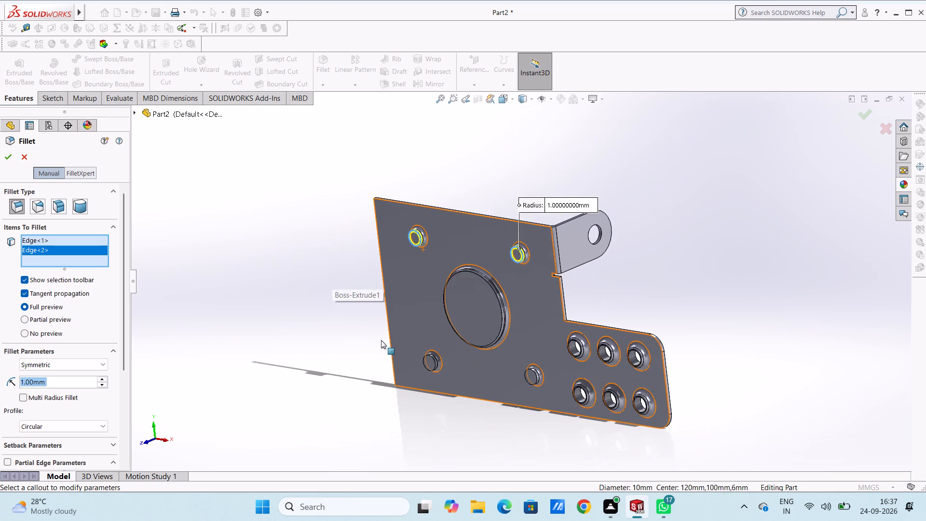
scroll(451, 388, "down", 5)
scroll(455, 296, "down", 3)
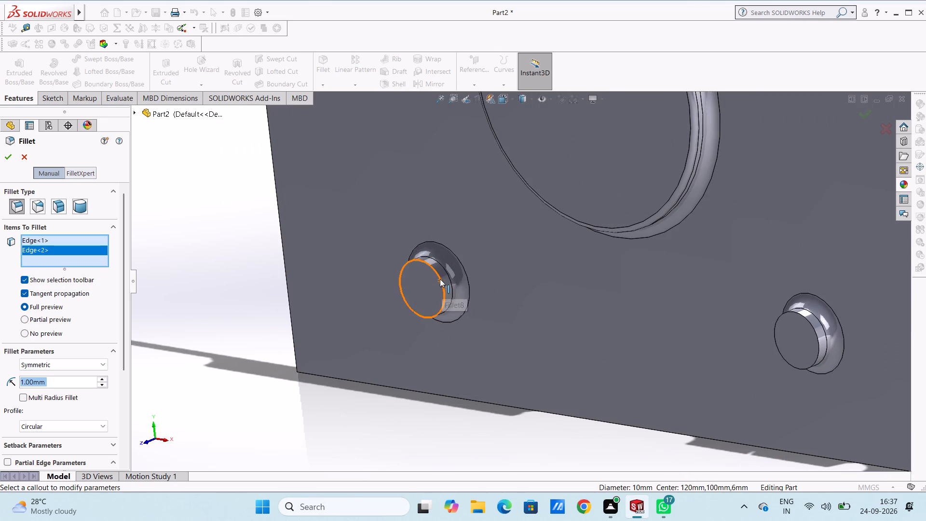
left_click(440, 279)
left_click(812, 327)
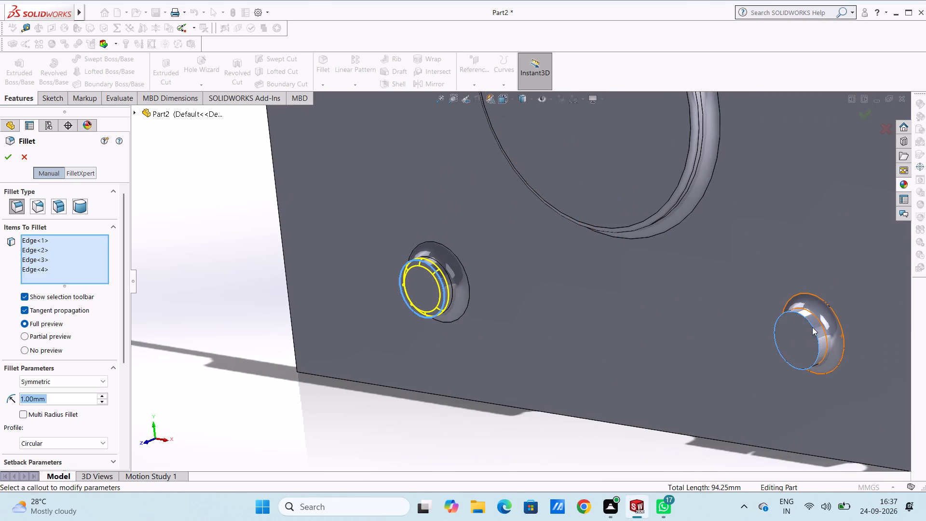
scroll(803, 326, "up", 4)
scroll(568, 287, "up", 4)
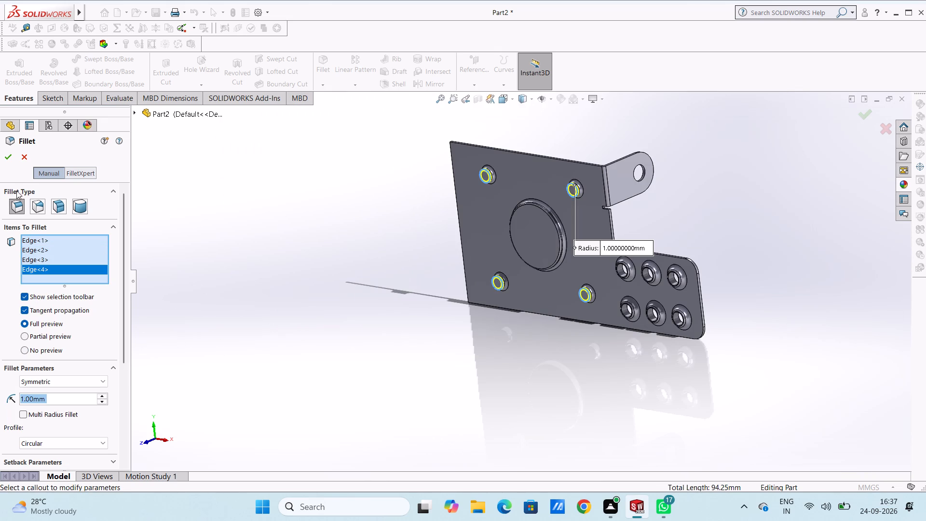
left_click(6, 161)
left_click(291, 241)
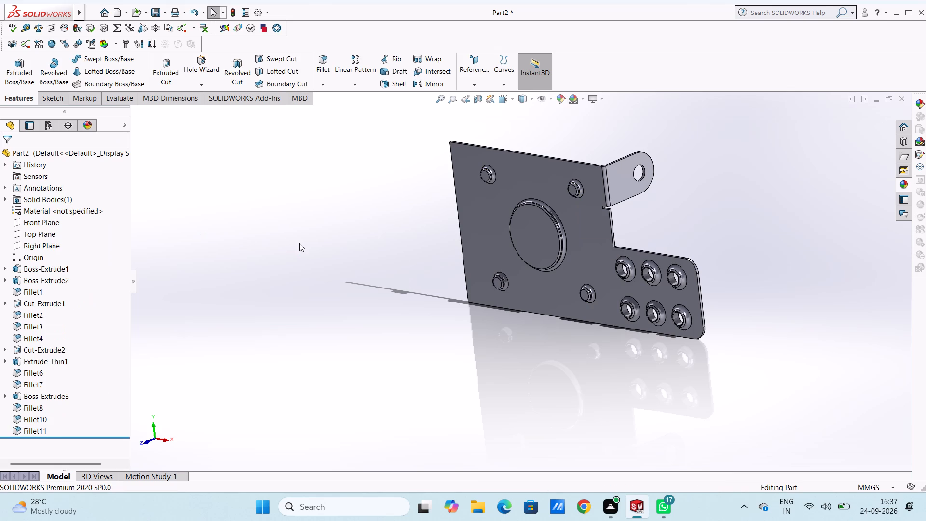
Examine the whole bracket from the boss side, the back and the edges.
middle_click_drag(312, 226, 437, 334)
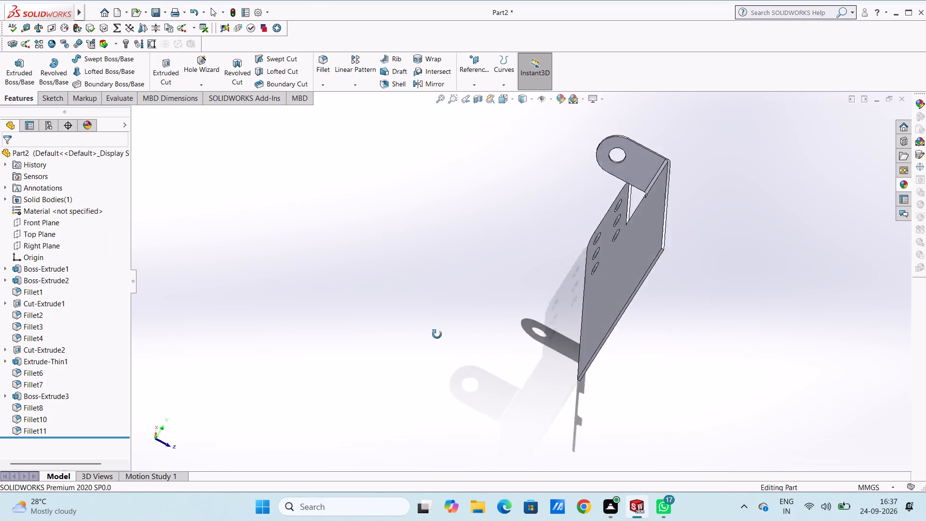
middle_click_drag(437, 334, 364, 298)
middle_click_drag(435, 354, 398, 343)
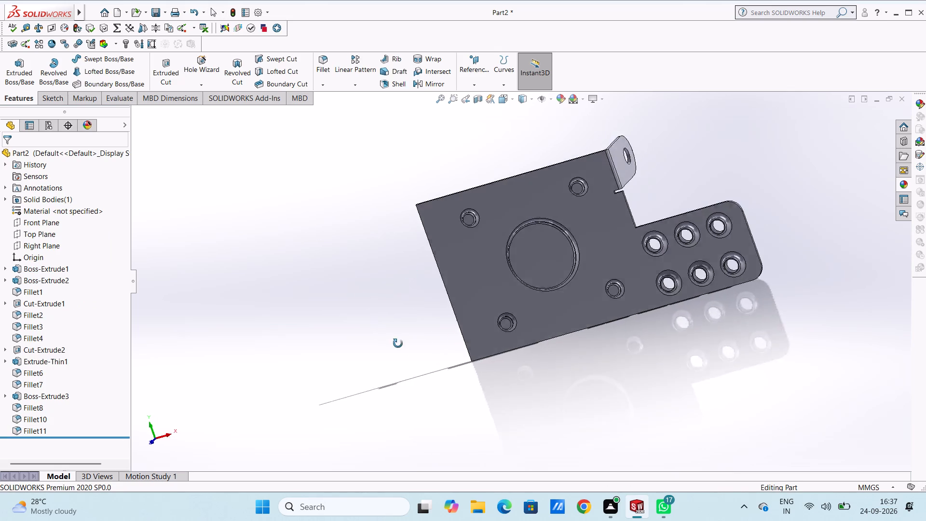
middle_click_drag(398, 343, 379, 350)
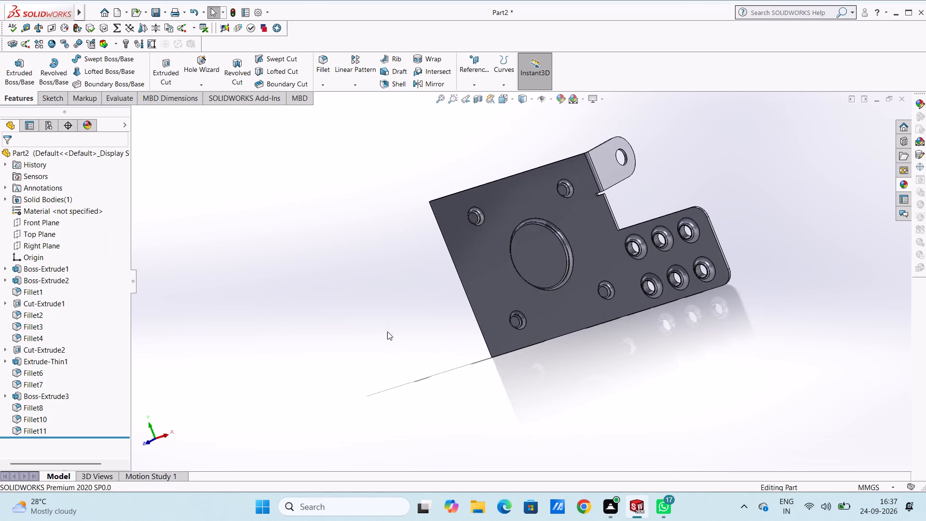
middle_click_drag(376, 321, 436, 285)
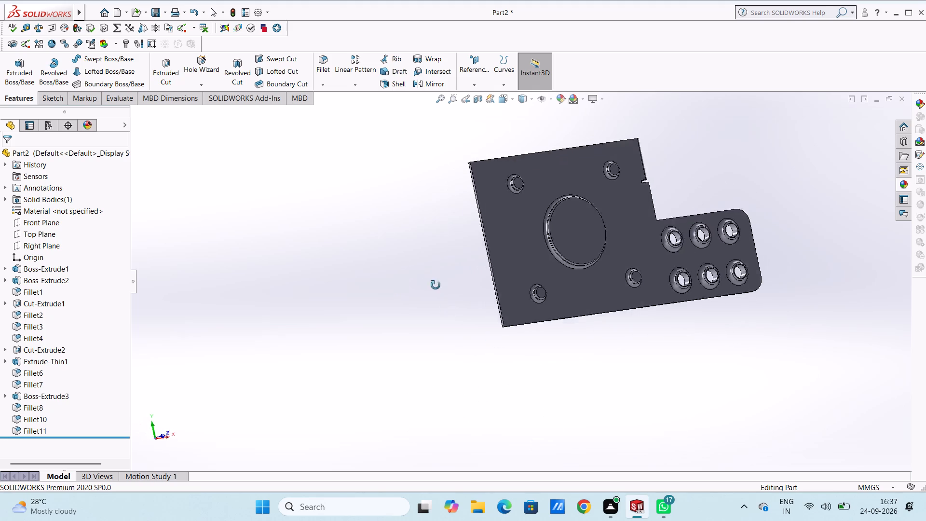
middle_click_drag(436, 285, 423, 270)
middle_click_drag(439, 352, 381, 392)
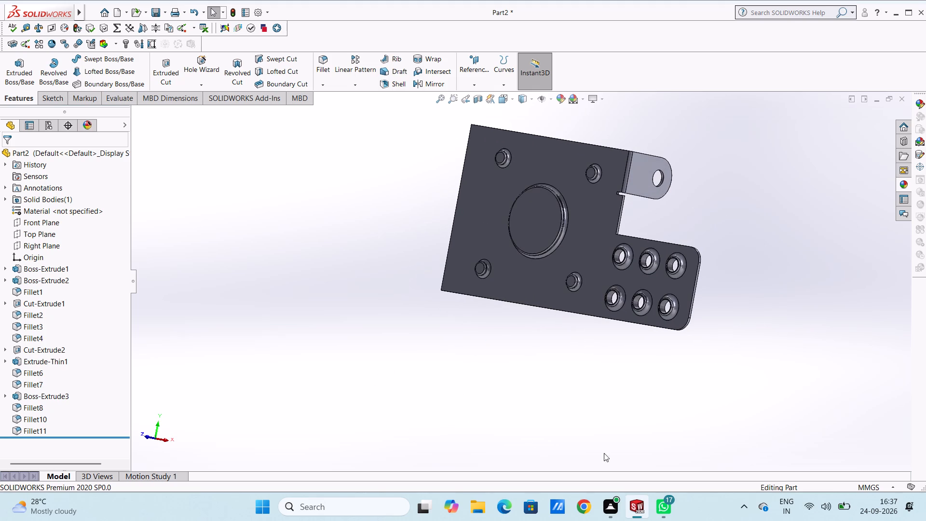
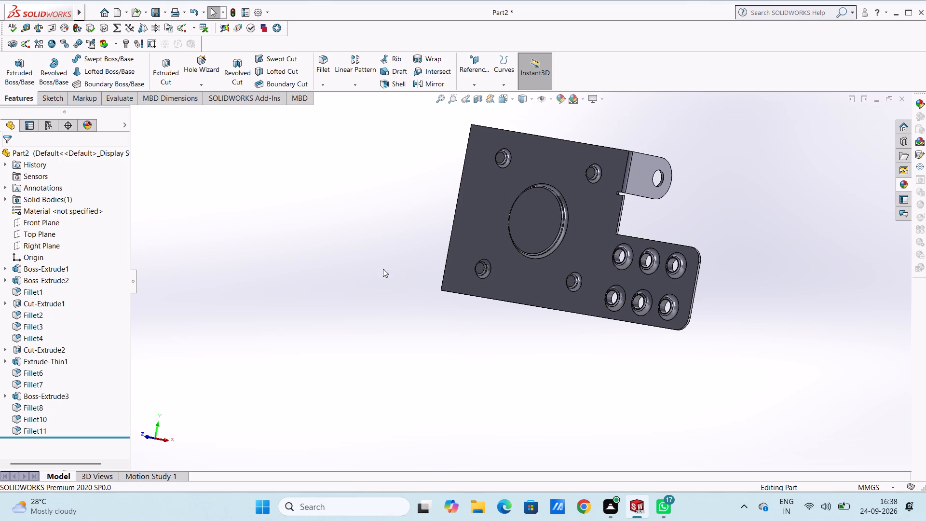
Examine the bracket's round bosses, collared holes, holed wall and back face from several angles.
middle_click_drag(380, 222, 387, 262)
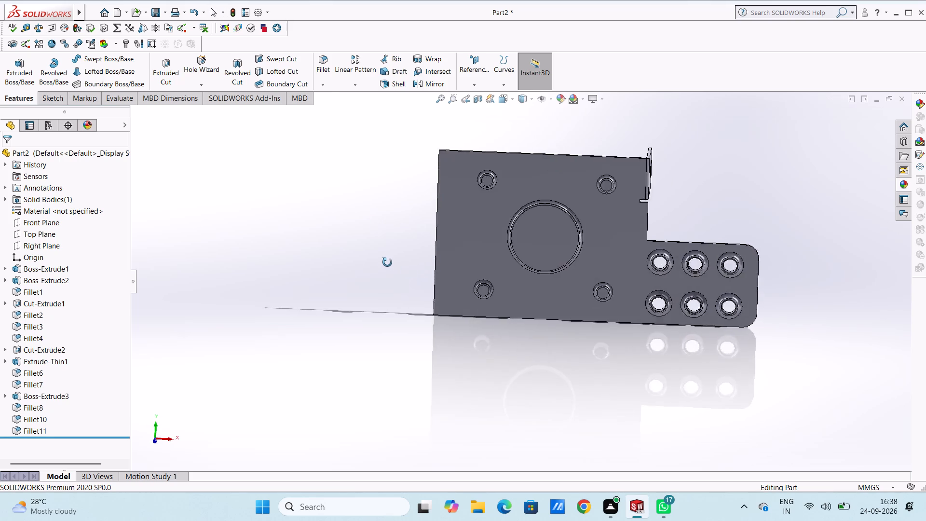
middle_click_drag(387, 262, 311, 297)
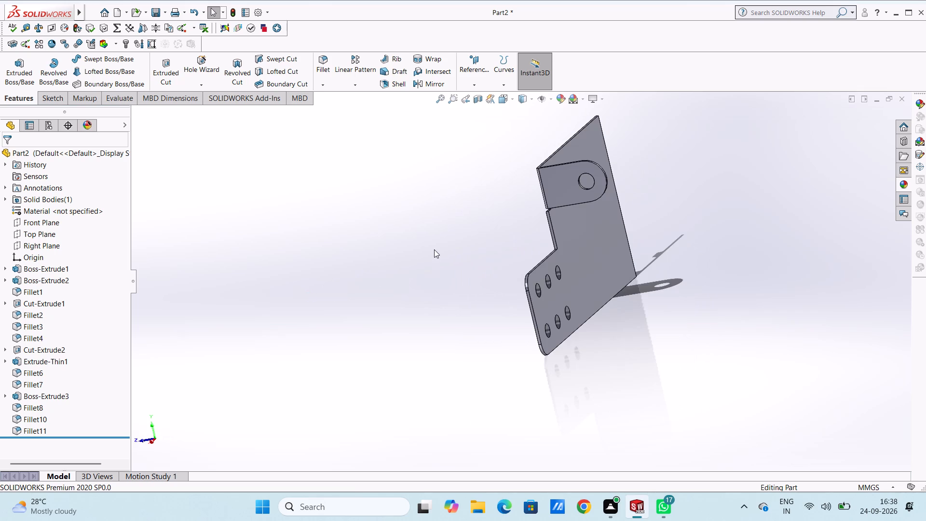
middle_click_drag(401, 268, 573, 213)
scroll(550, 233, "down", 1)
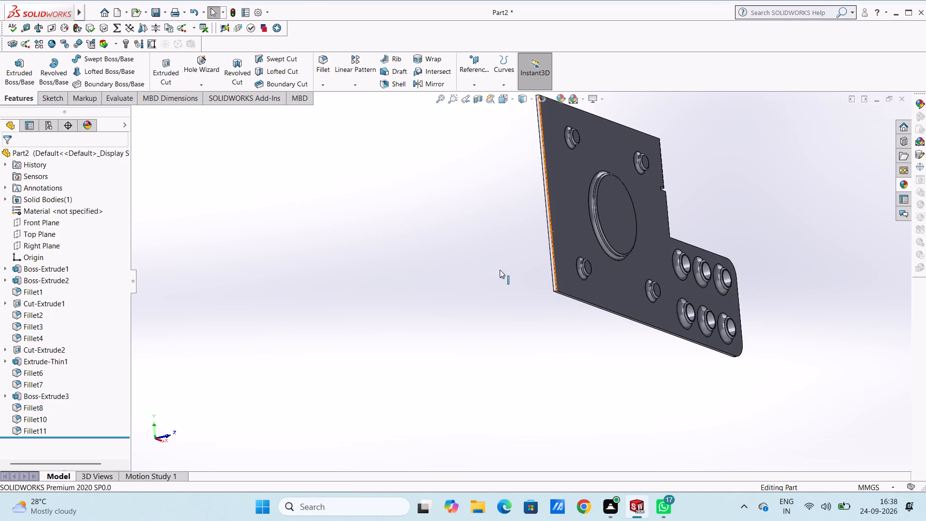
middle_click_drag(448, 260, 351, 338)
middle_click_drag(431, 256, 383, 278)
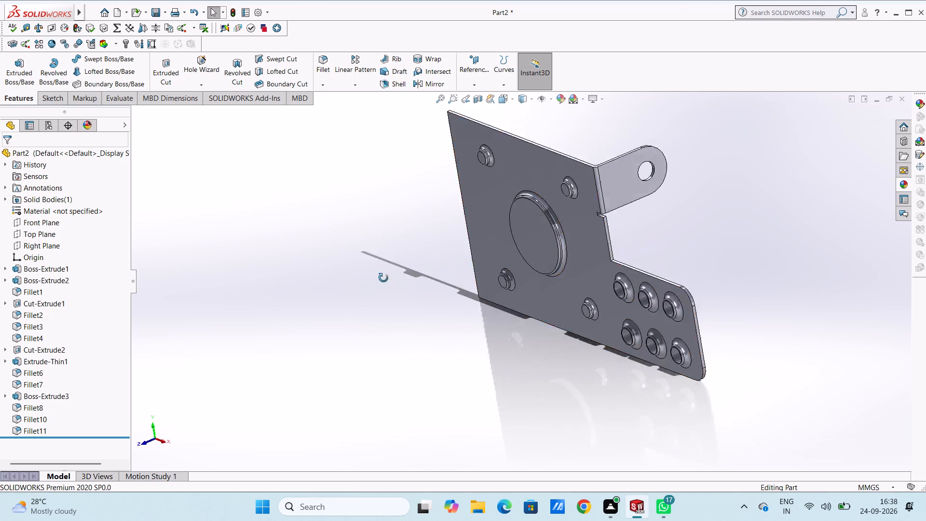
middle_click_drag(383, 278, 355, 292)
middle_click_drag(509, 256, 443, 281)
scroll(443, 280, "down", 1)
middle_click_drag(676, 185, 673, 192)
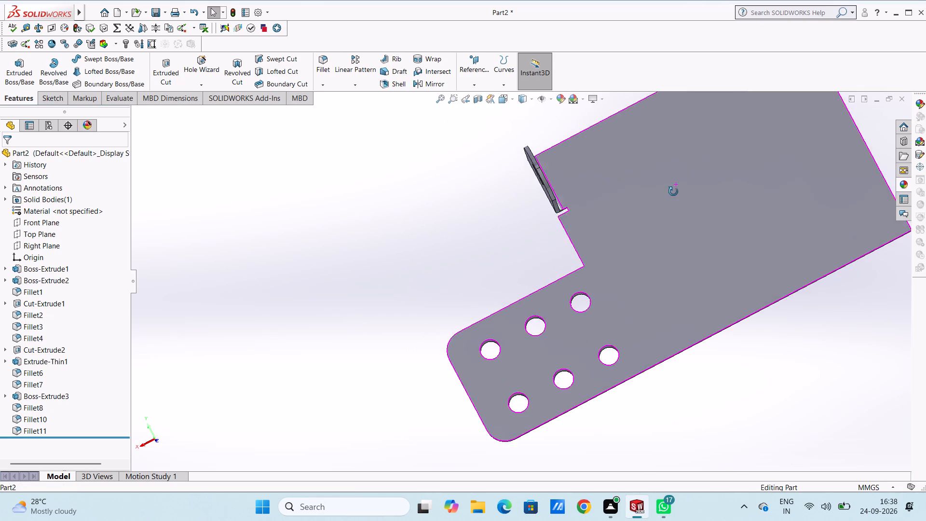
middle_click_drag(673, 192, 558, 295)
middle_click_drag(733, 181, 657, 222)
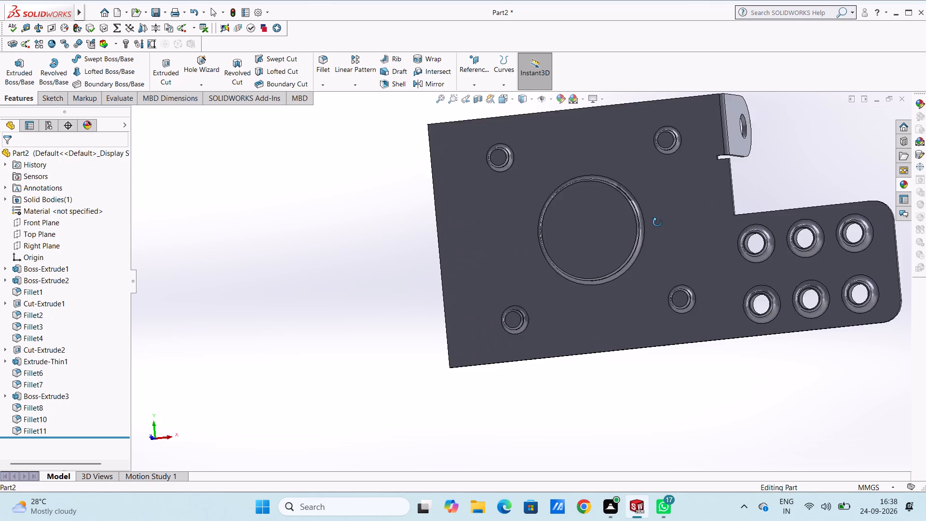
middle_click_drag(657, 222, 652, 228)
scroll(652, 228, "down", 1)
scroll(743, 208, "up", 3)
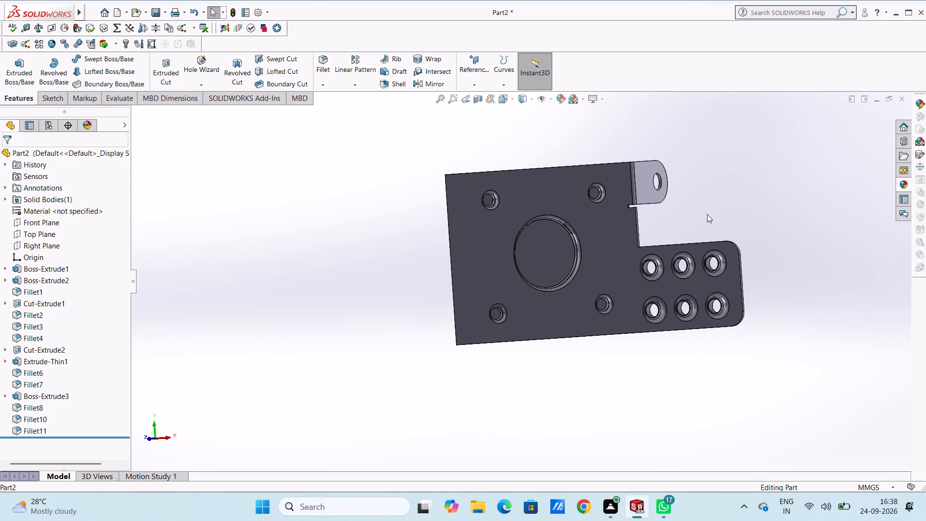
middle_click_drag(703, 218, 678, 228)
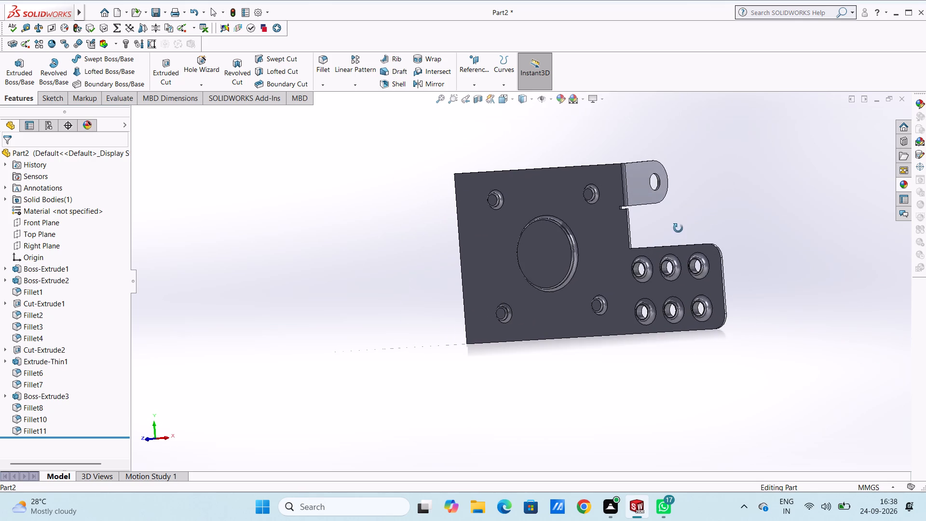
middle_click_drag(678, 228, 632, 267)
middle_click_drag(628, 251, 678, 231)
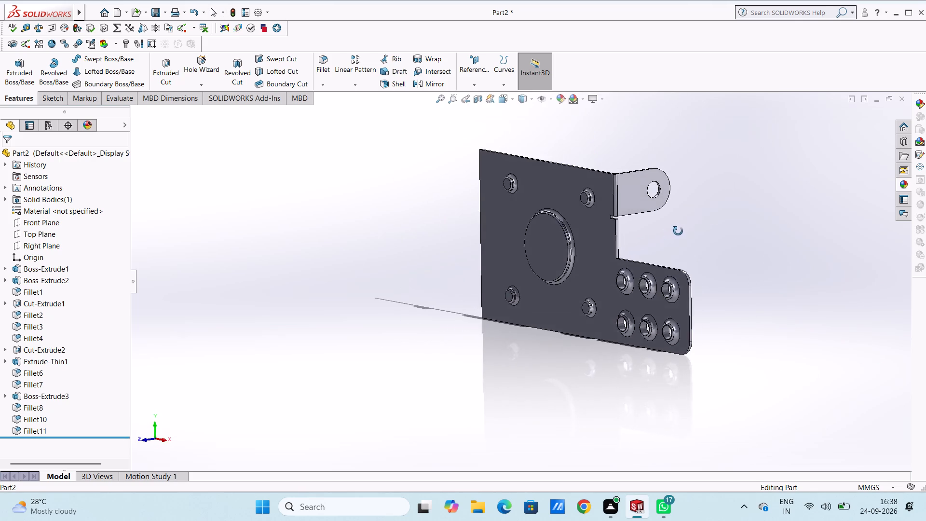
middle_click_drag(678, 231, 693, 248)
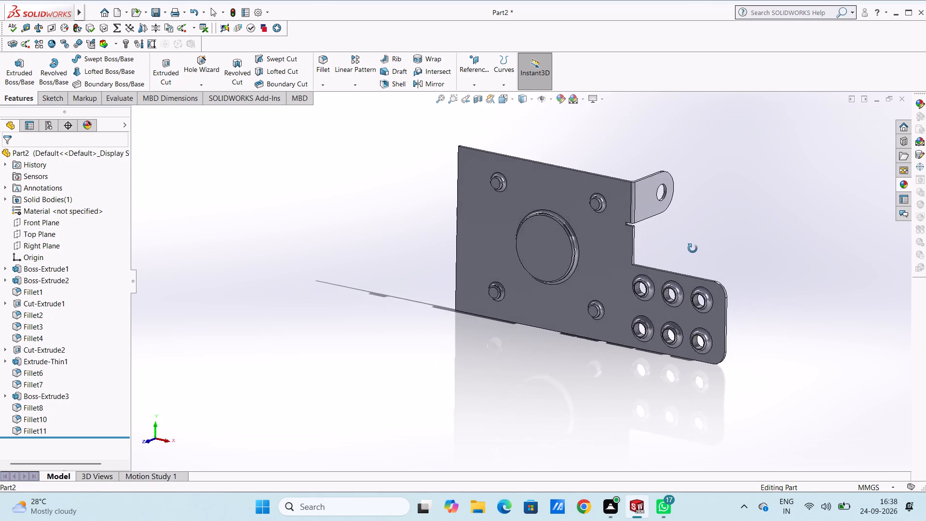
middle_click_drag(693, 248, 683, 258)
middle_click_drag(652, 253, 711, 256)
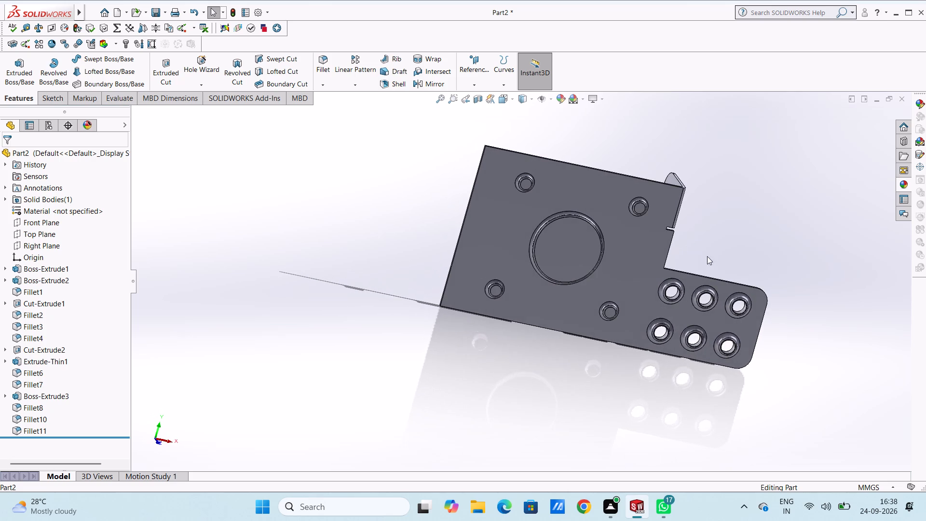
middle_click_drag(711, 250, 693, 256)
scroll(711, 250, "down", 1)
middle_click_drag(726, 258, 689, 251)
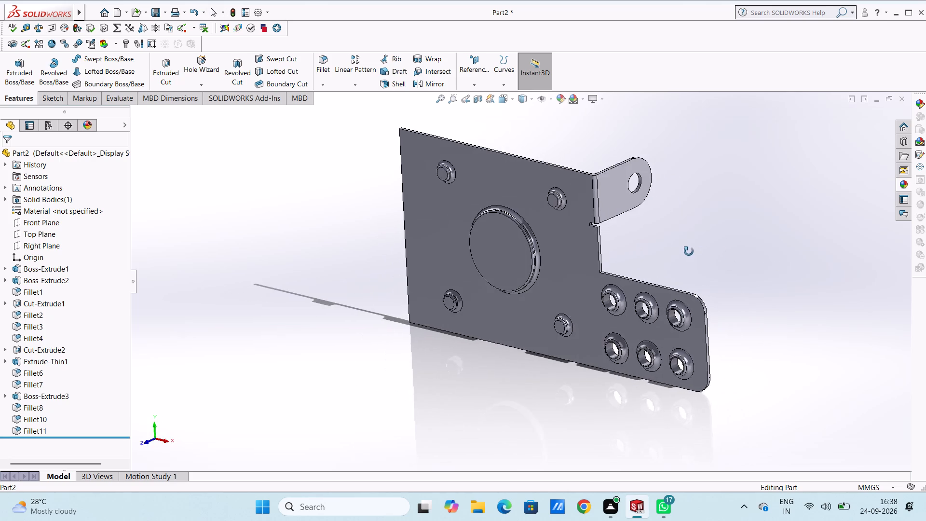
middle_click_drag(689, 251, 661, 242)
middle_click_drag(693, 312, 642, 300)
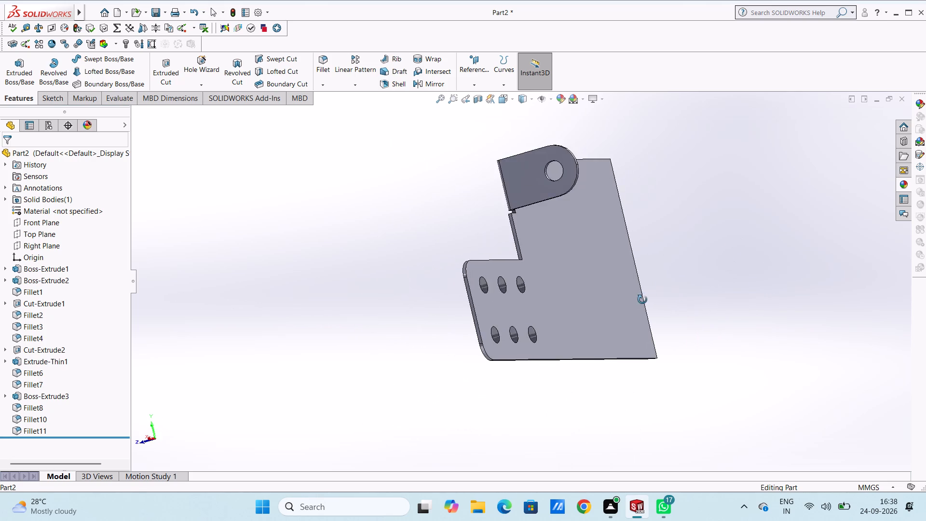
middle_click_drag(642, 300, 772, 301)
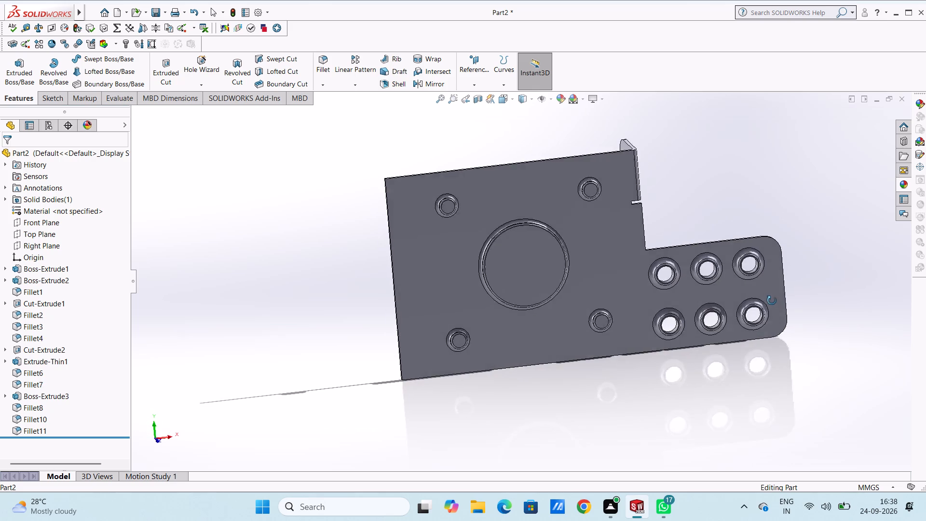
middle_click_drag(772, 301, 688, 321)
middle_click_drag(705, 258, 747, 283)
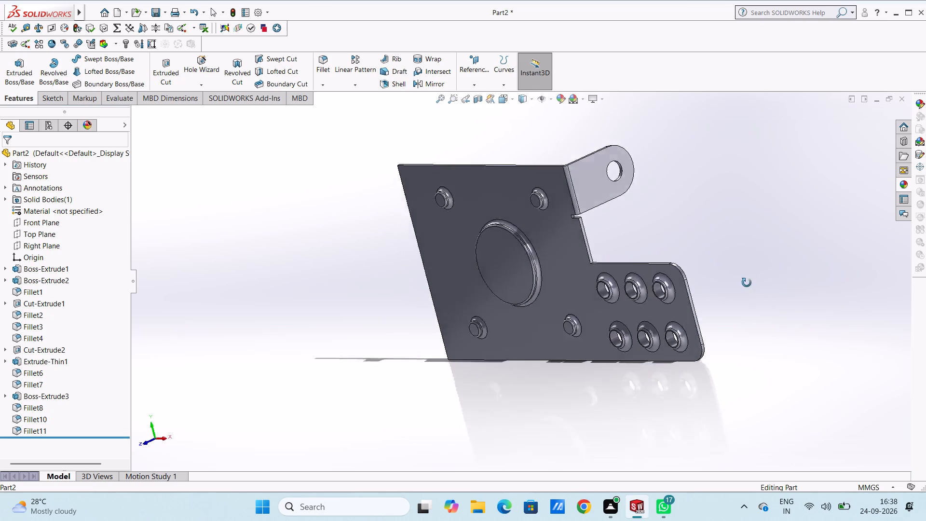
middle_click_drag(747, 283, 760, 234)
middle_click_drag(774, 330, 743, 329)
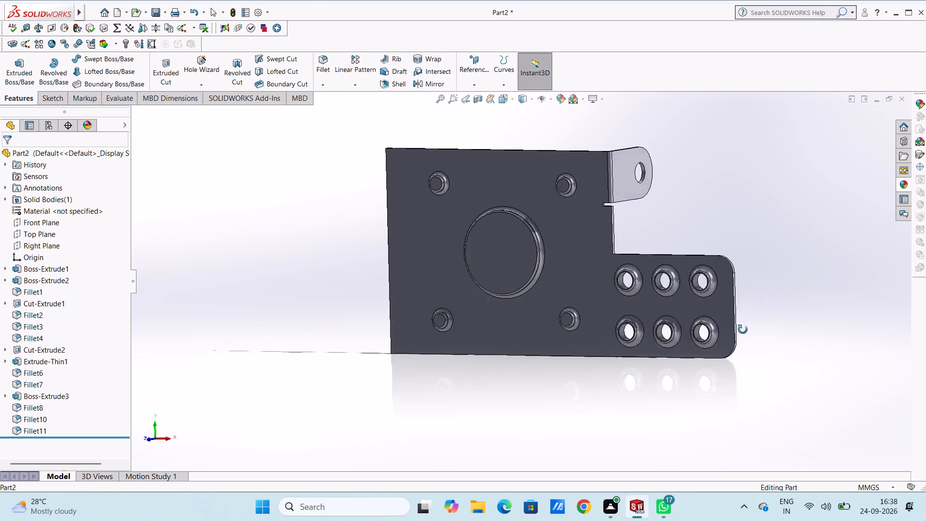
middle_click_drag(743, 329, 750, 350)
middle_click_drag(681, 228, 717, 260)
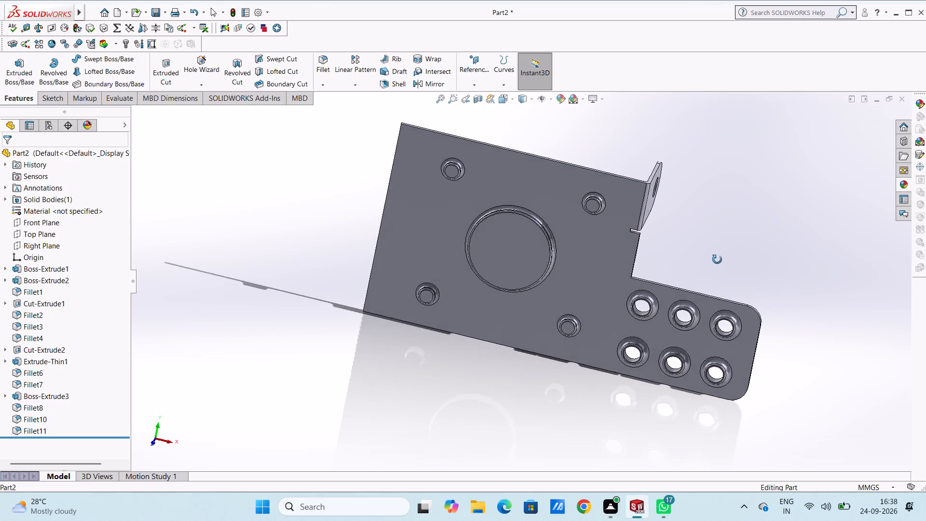
middle_click_drag(717, 260, 665, 230)
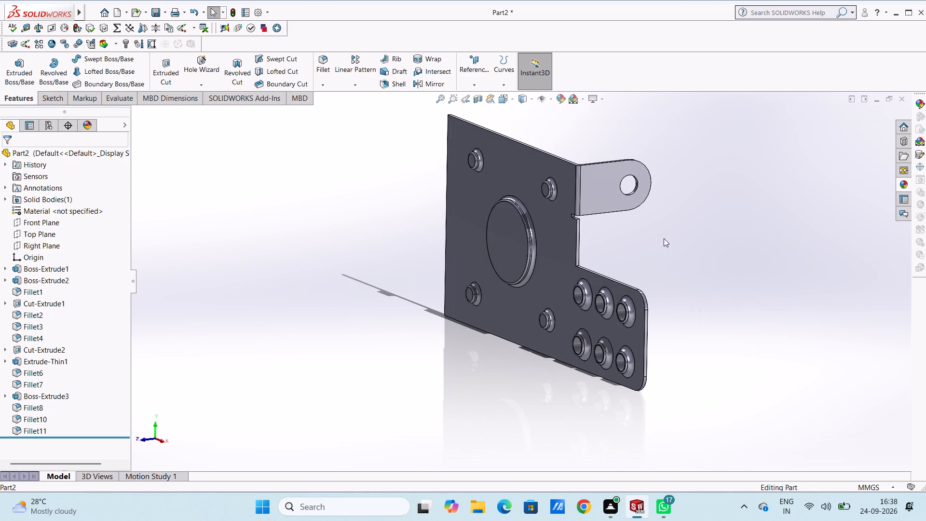
middle_click_drag(648, 262, 662, 238)
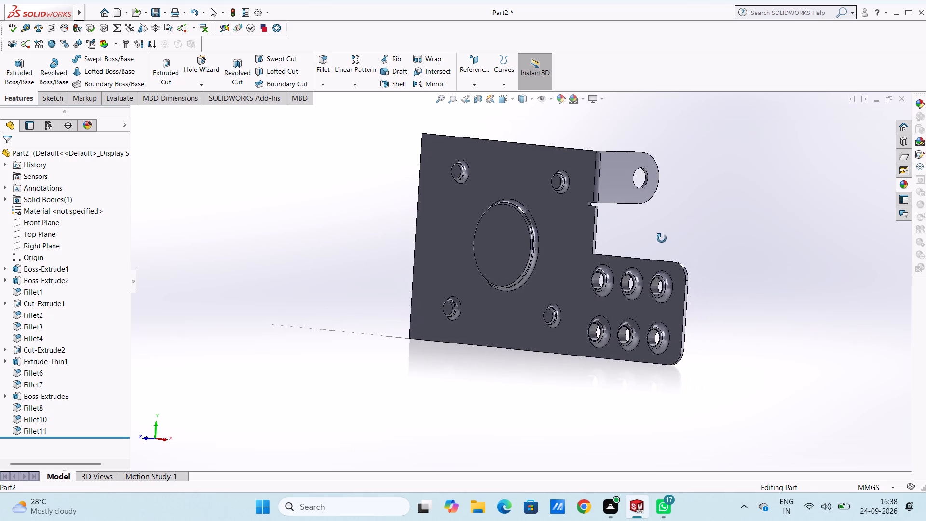
middle_click_drag(662, 238, 653, 244)
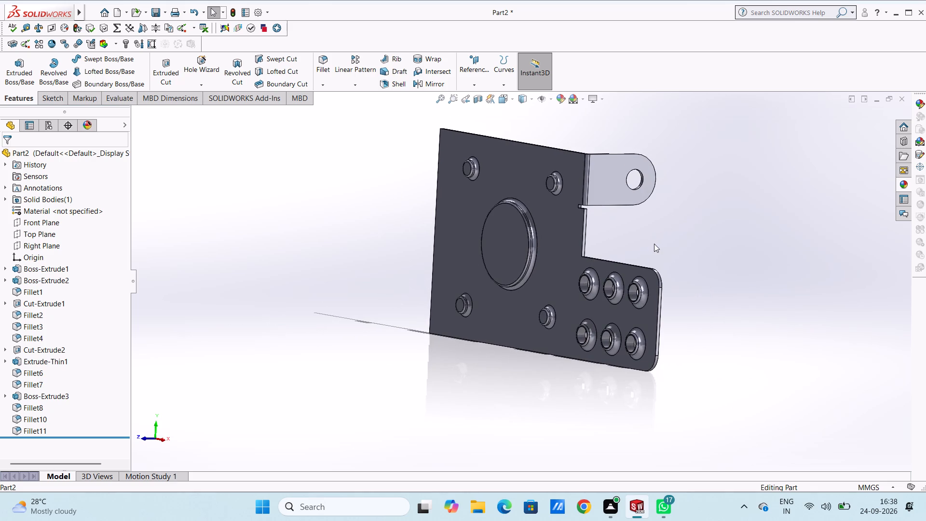
middle_click_drag(656, 244, 635, 243)
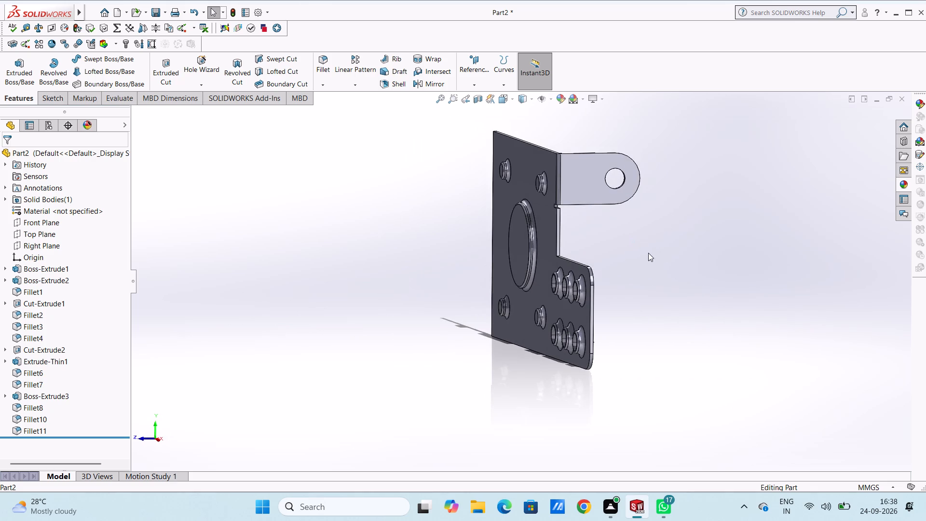
middle_click_drag(601, 251, 631, 264)
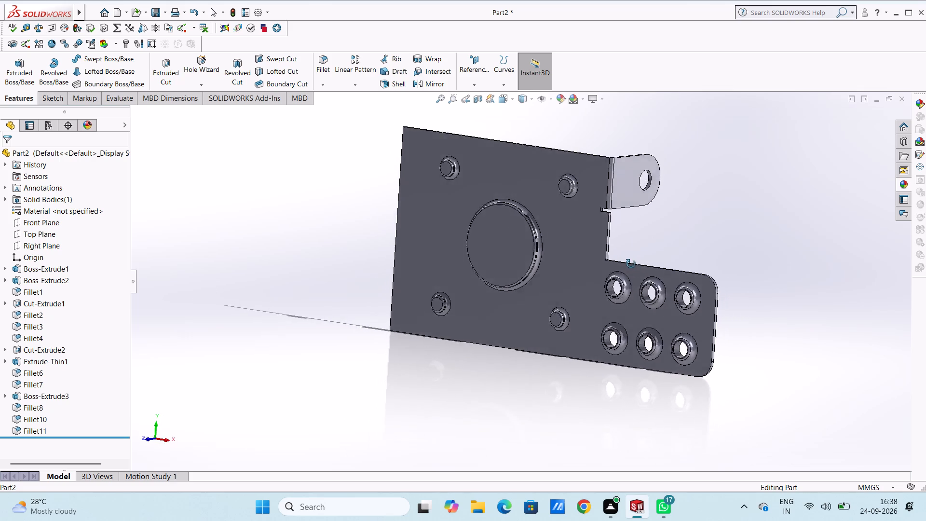
middle_click_drag(631, 264, 595, 274)
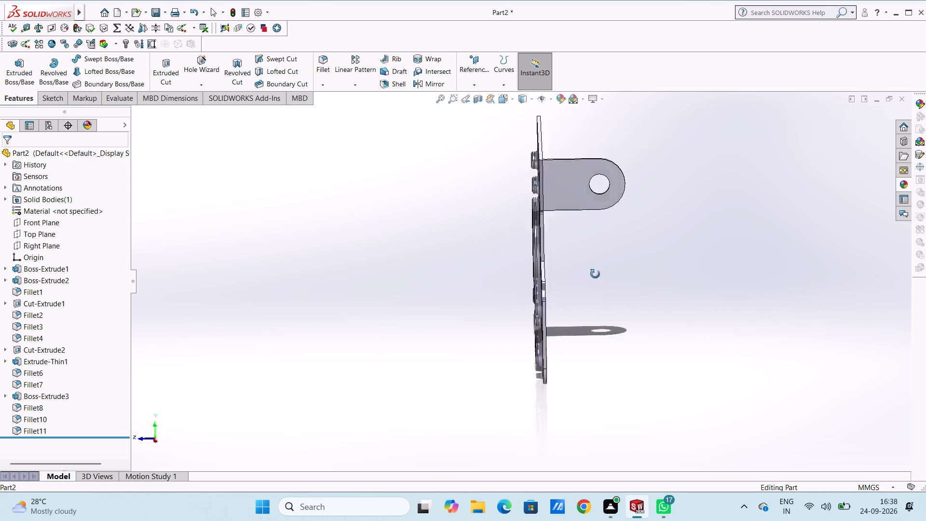
middle_click_drag(595, 274, 680, 295)
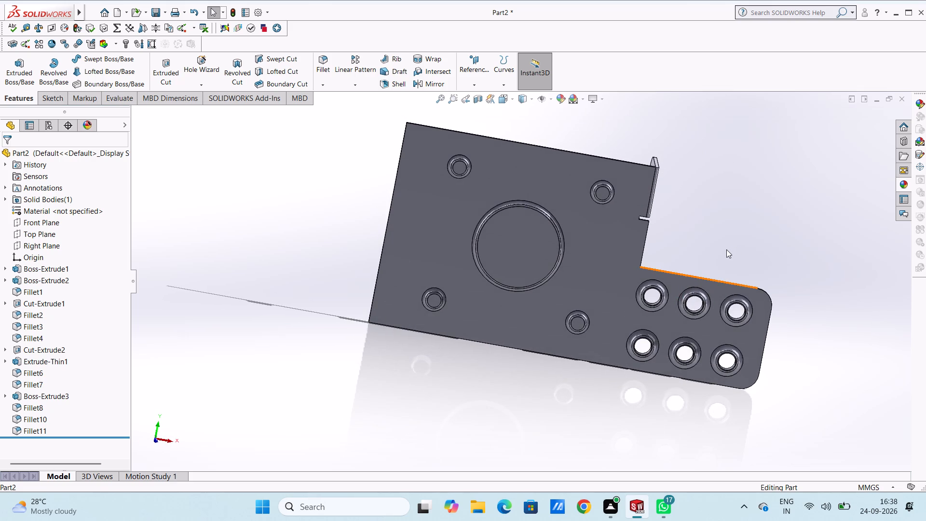
middle_click_drag(725, 255, 666, 242)
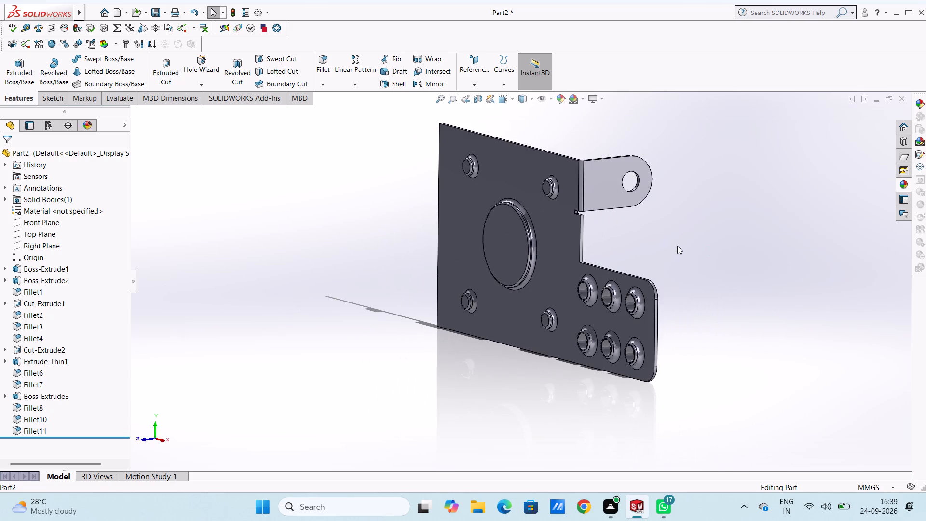
middle_click_drag(678, 253, 708, 254)
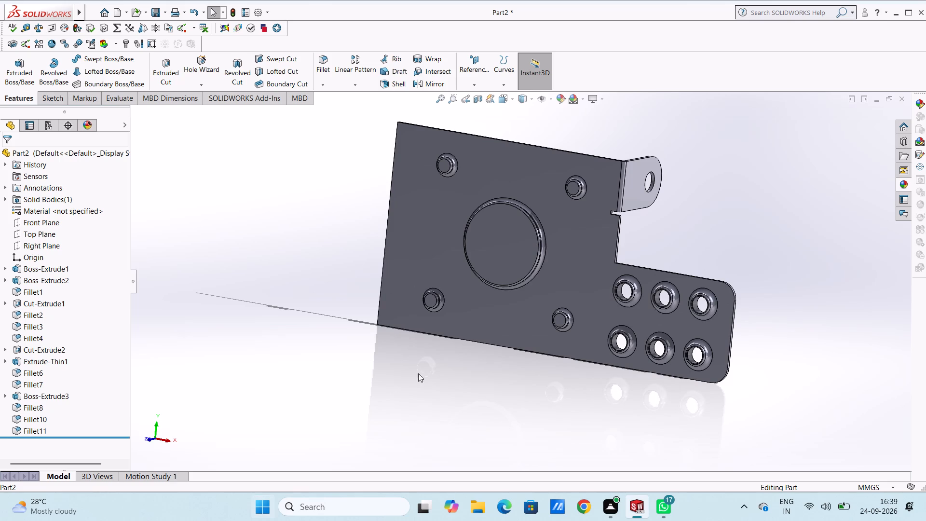
middle_click_drag(332, 249, 287, 249)
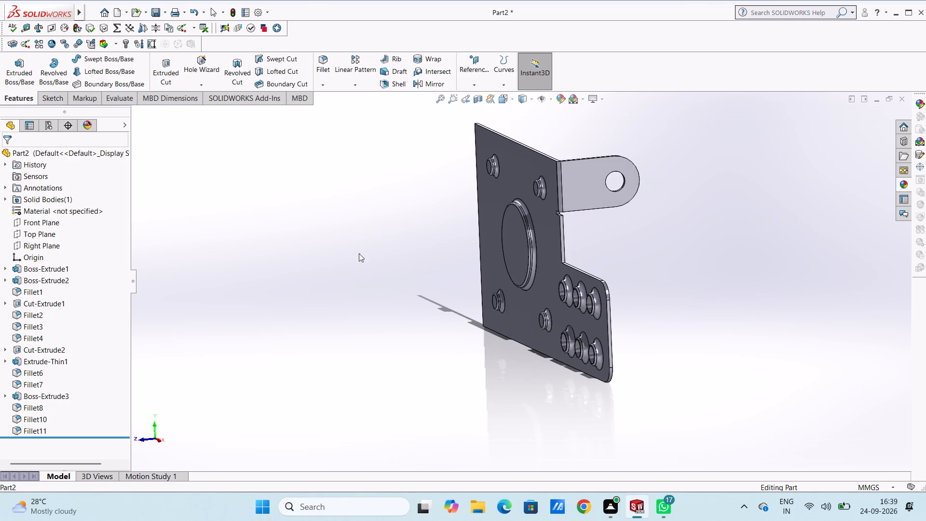
middle_click_drag(368, 257, 404, 258)
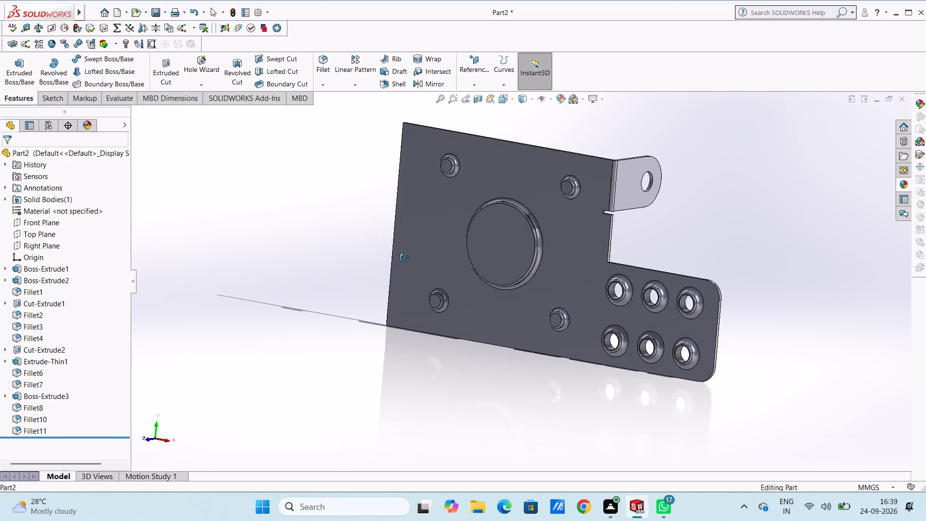
middle_click_drag(404, 258, 401, 264)
middle_click_drag(363, 268, 377, 284)
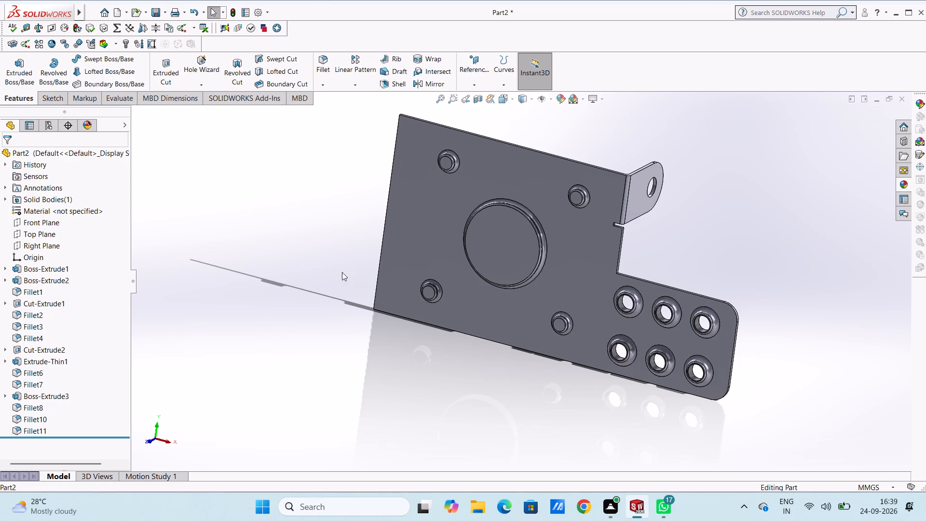
middle_click_drag(343, 299, 322, 285)
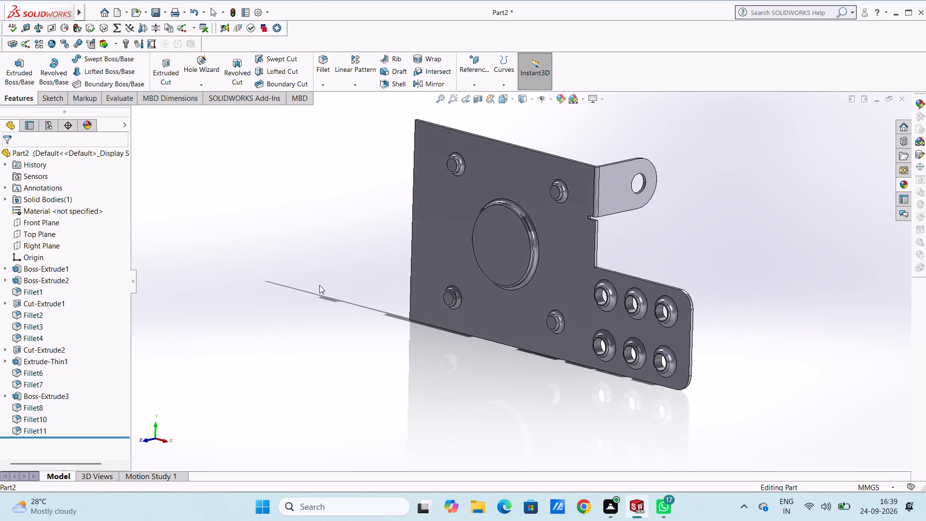
scroll(330, 372, "down", 1)
middle_click_drag(338, 347, 354, 342)
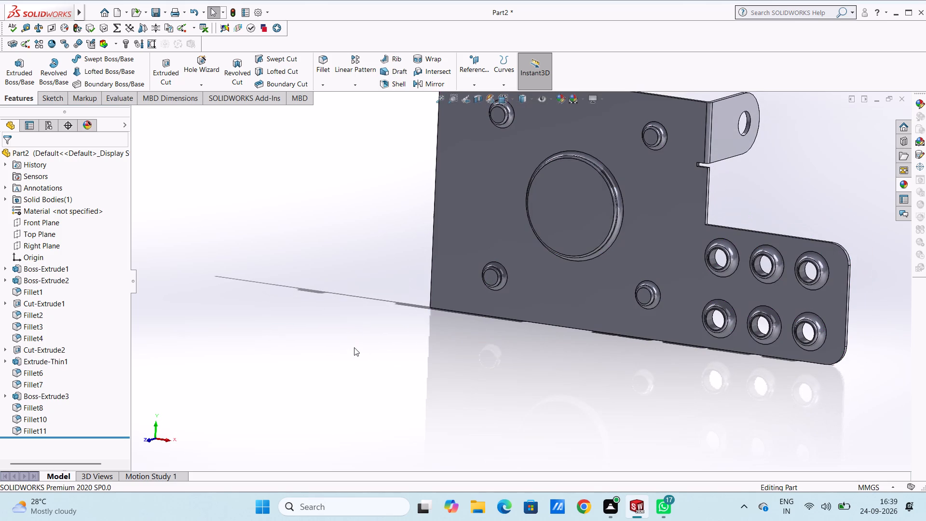
Sketch a 2 mm by 40 mm corner rectangle on the plate's top edge face, from the origin corner out toward the boss side.
key("ctrl+5")
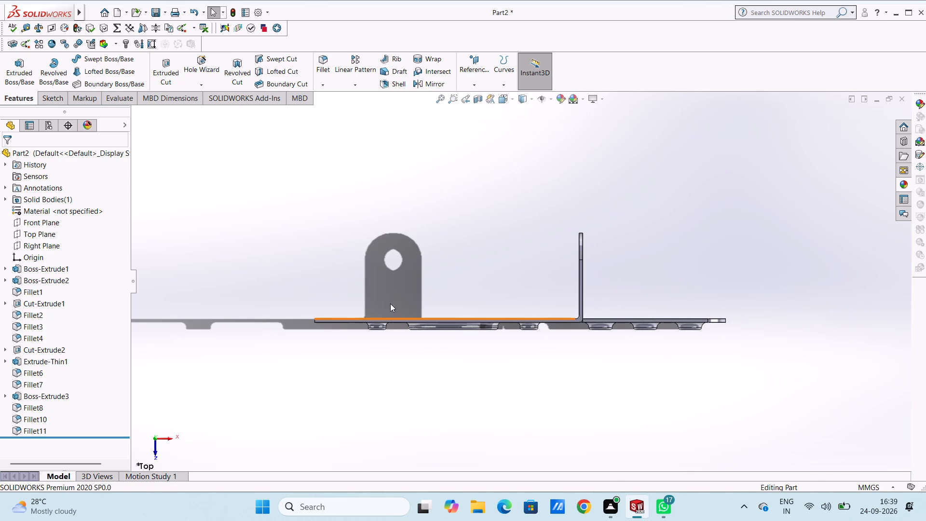
scroll(347, 328, "down", 4)
scroll(368, 288, "down", 4)
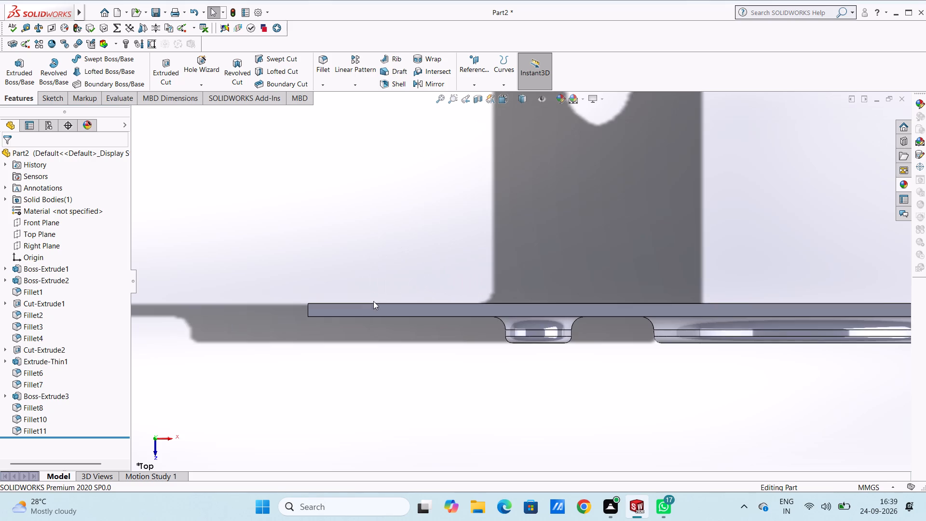
left_click(375, 310)
left_click(418, 285)
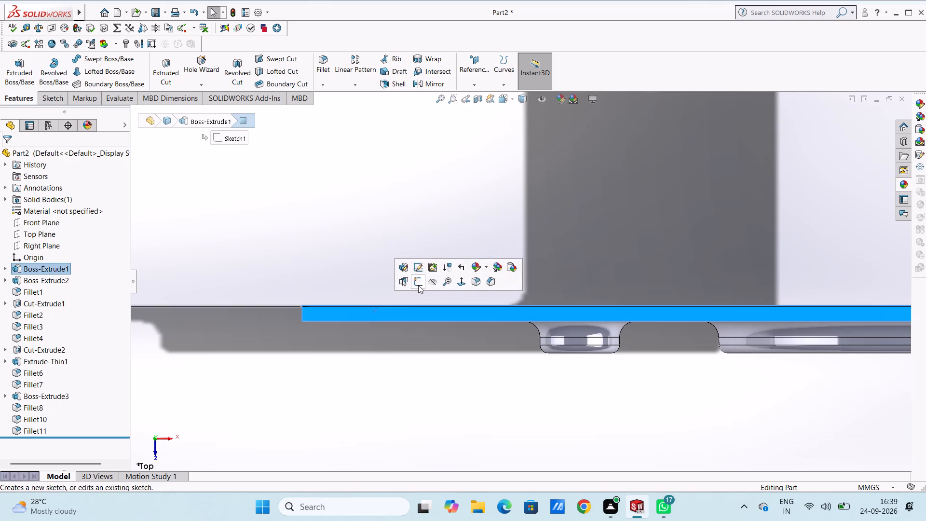
left_click(419, 272)
scroll(434, 290, "up", 4)
scroll(522, 305, "up", 4)
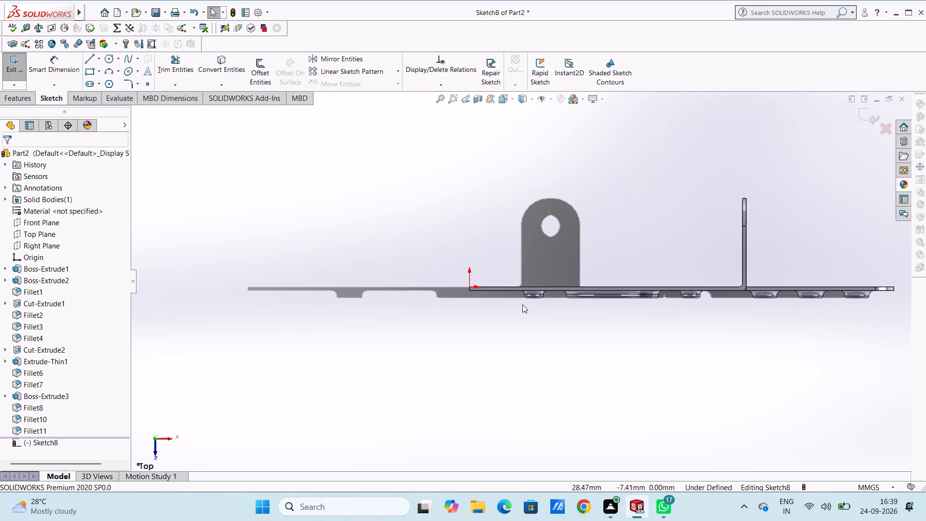
scroll(548, 352, "up", 2)
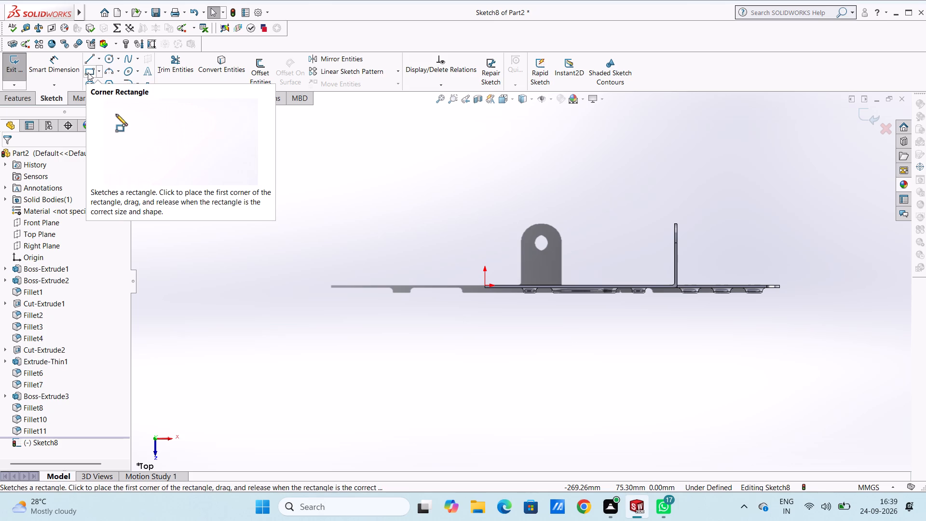
left_click(88, 72)
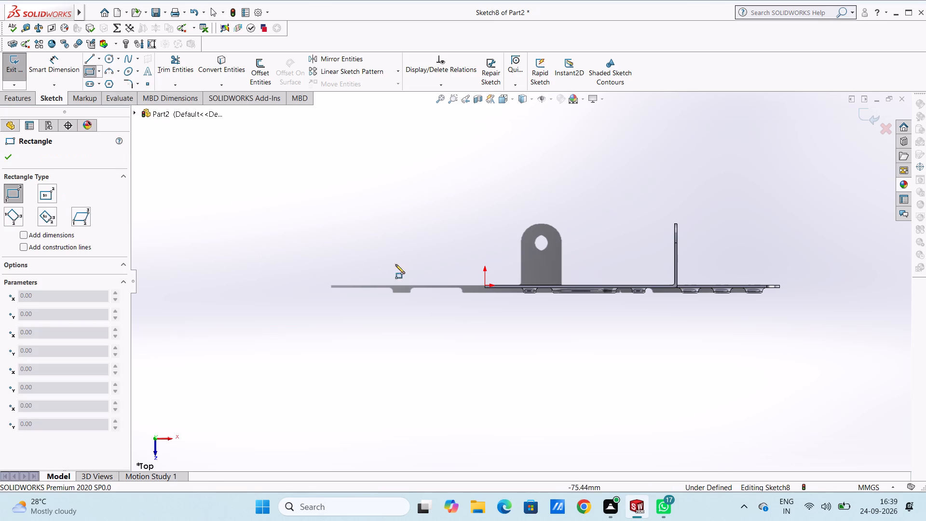
scroll(505, 292, "down", 3)
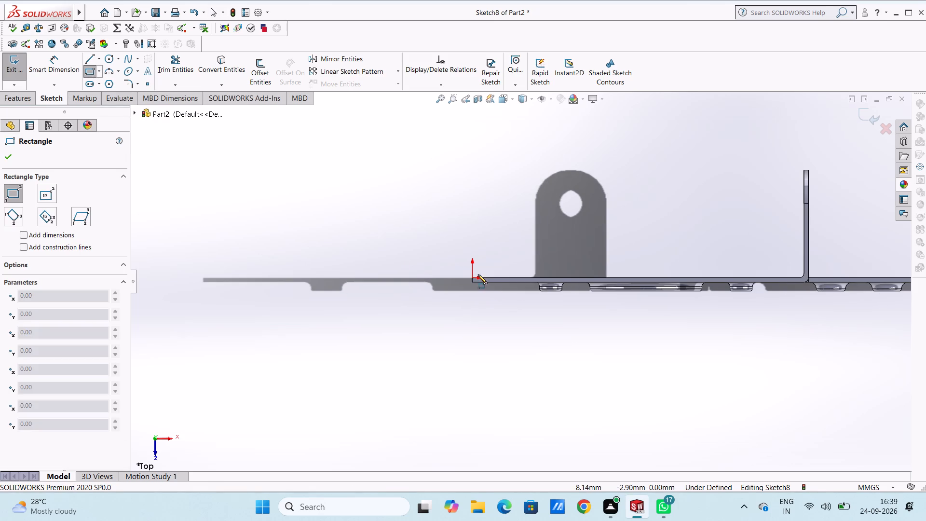
left_click(471, 276)
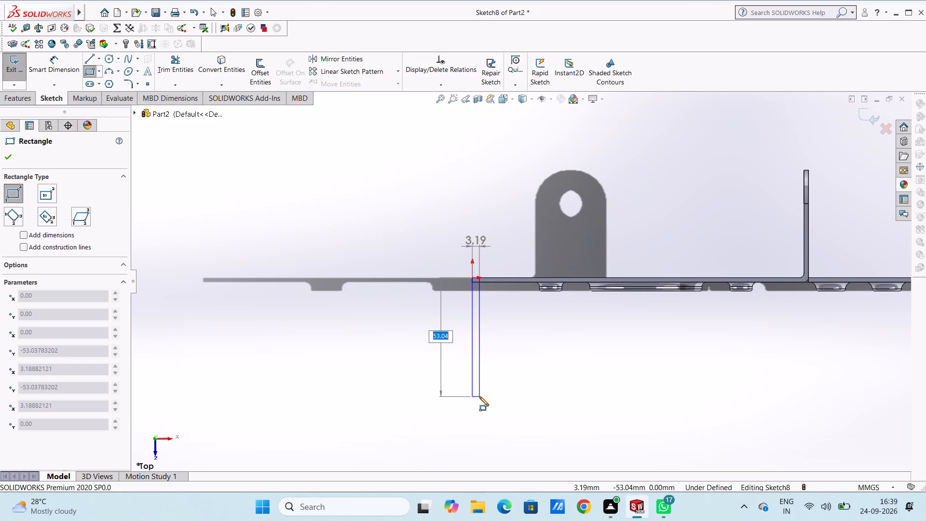
type("40")
key("Return")
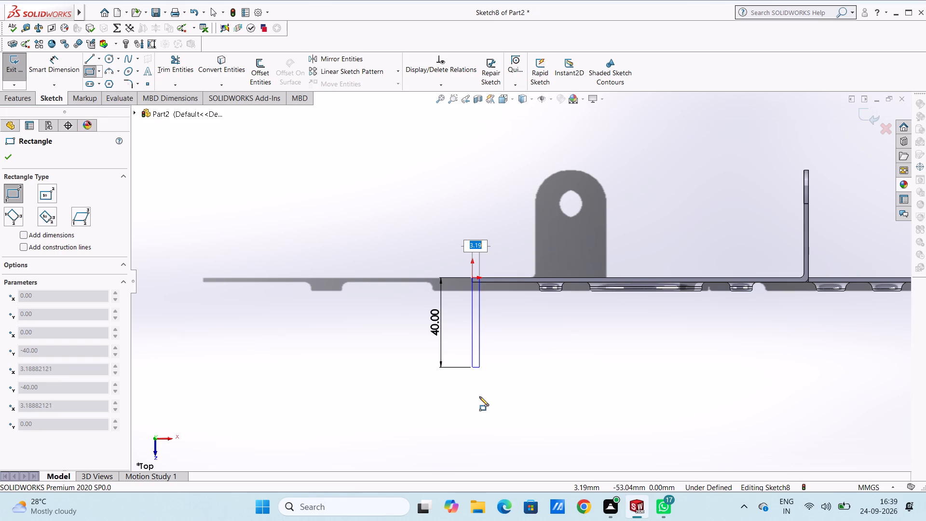
key("2")
key("Return")
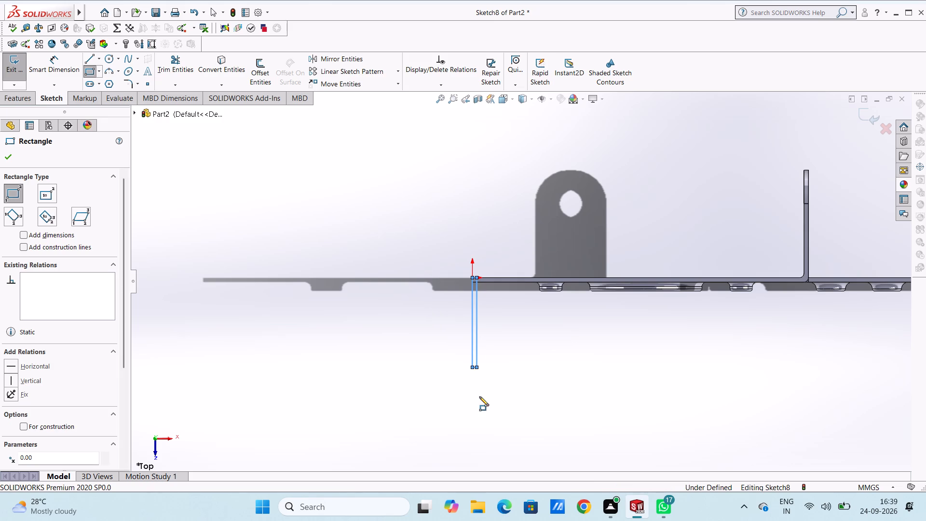
key("Escape")
key("Escape")
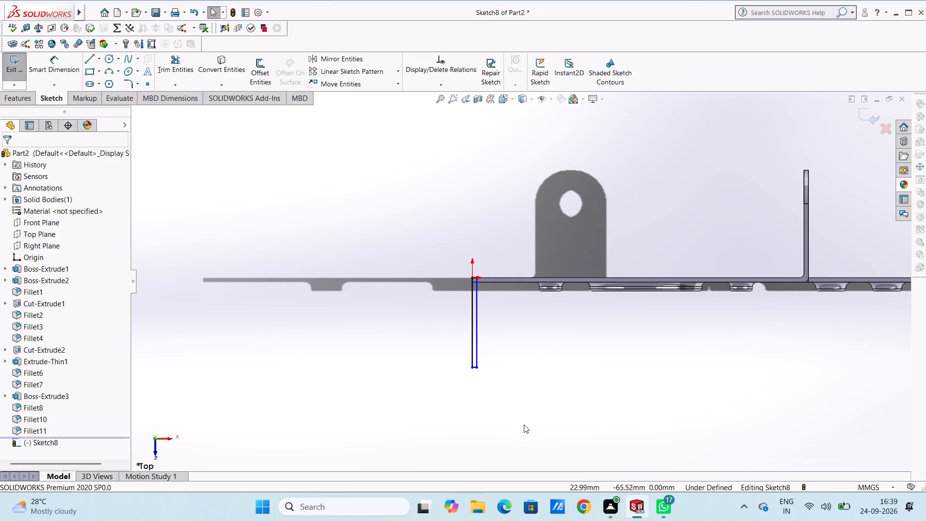
Dimension the thin rectangle's long side and its short side at the origin.
left_click(58, 67)
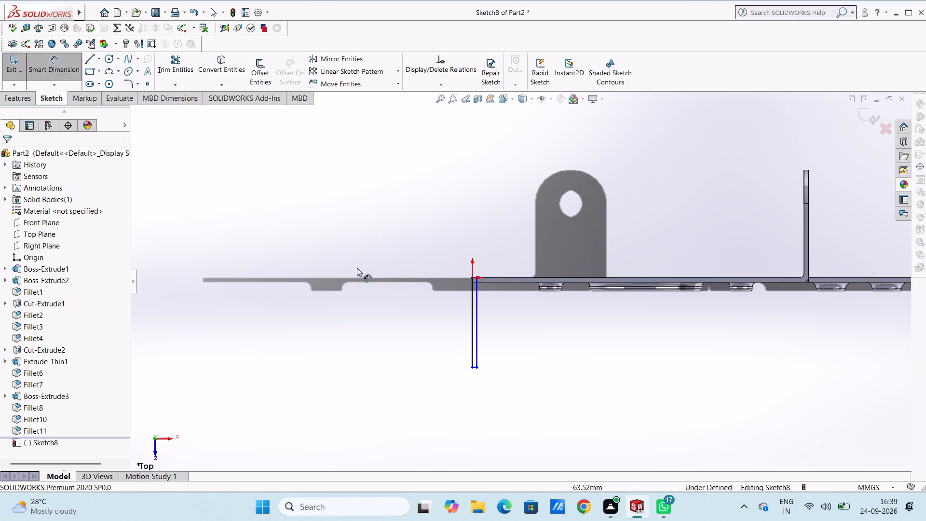
left_click(470, 305)
left_click(323, 314)
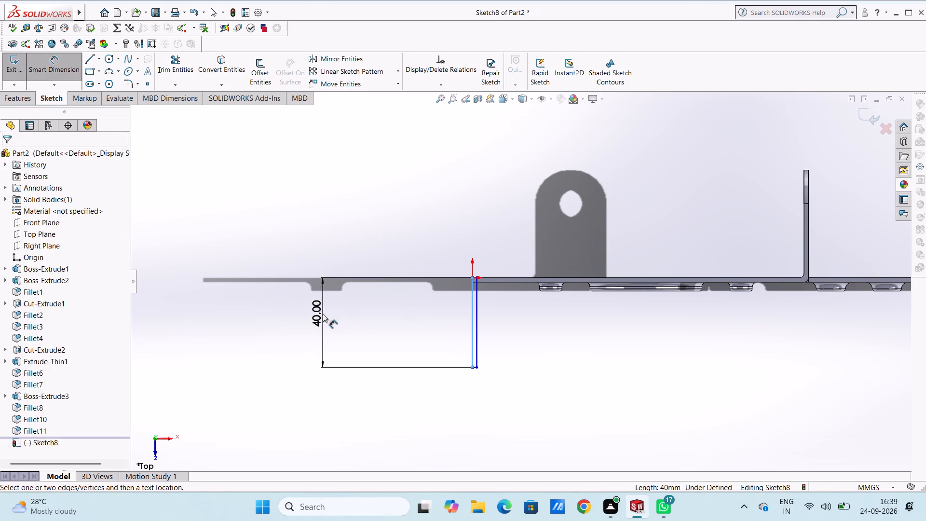
left_click(281, 300)
left_click(286, 266)
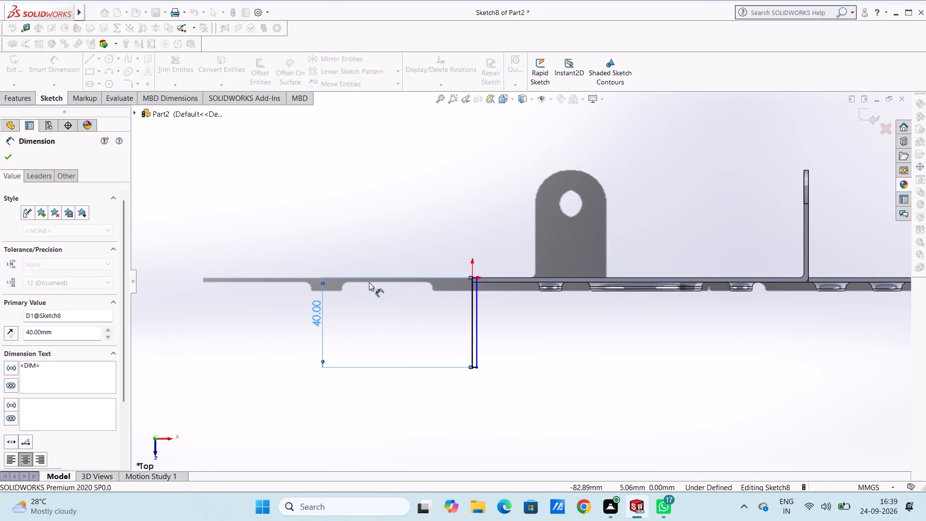
scroll(527, 312, "down", 4)
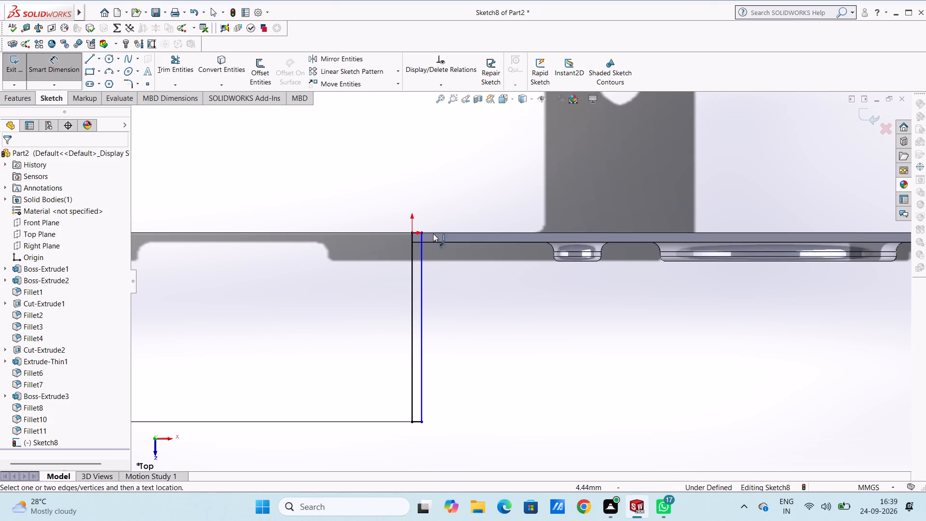
scroll(434, 235, "down", 4)
left_click(426, 239)
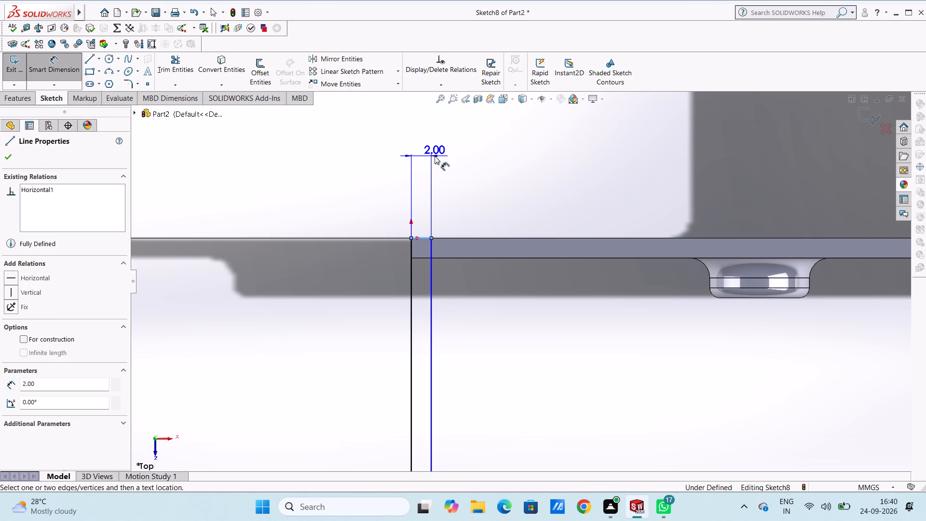
scroll(435, 156, "up", 3)
left_click(454, 131)
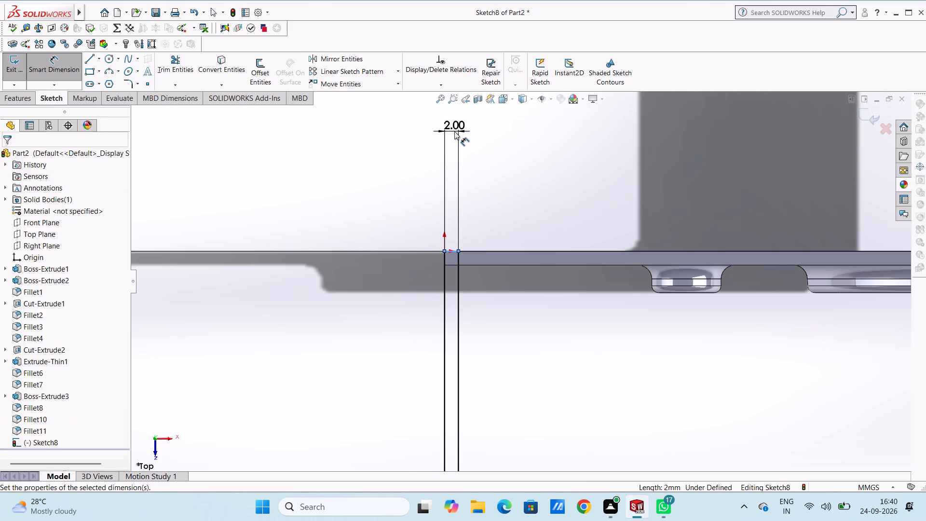
left_click(414, 117)
left_click(410, 149)
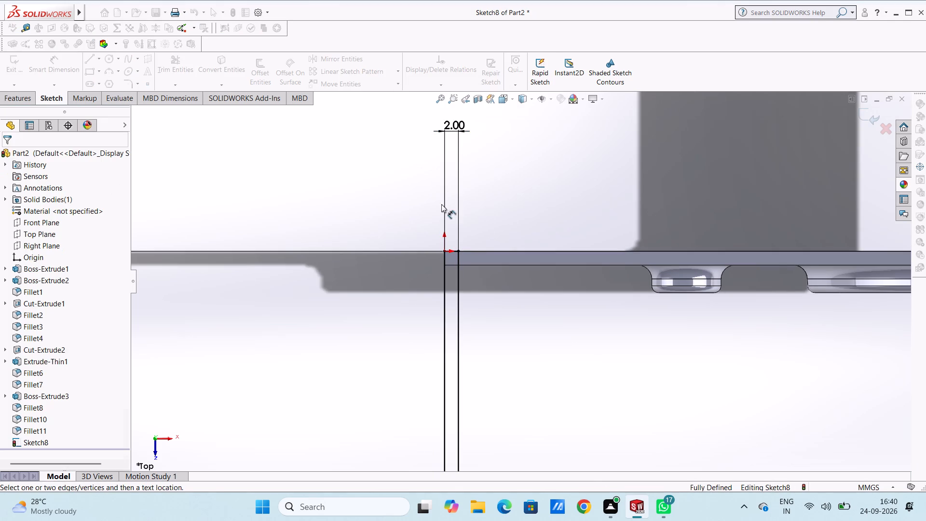
scroll(469, 288, "up", 4)
key("Escape")
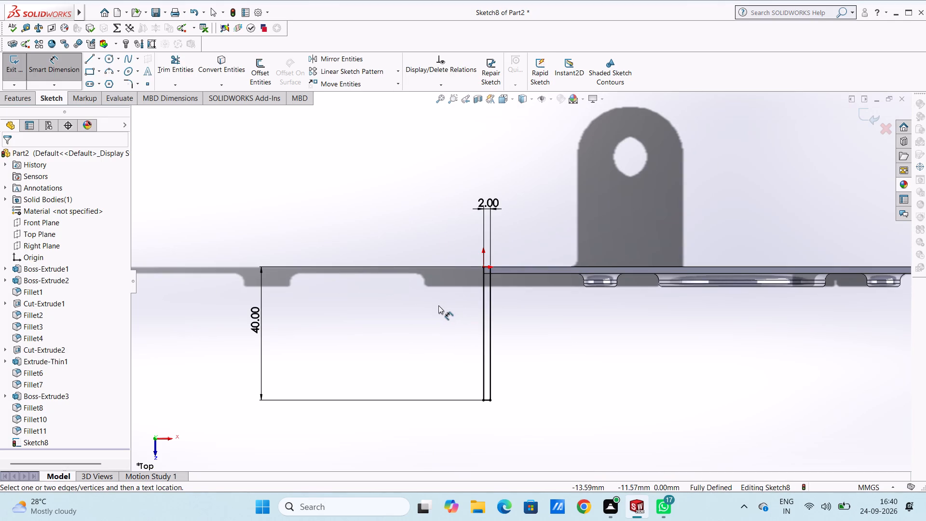
key("Escape")
Extrude the thin rectangle 120 mm in the reversed direction along the plate's side edge, merged with the plate.
middle_click_drag(429, 319, 409, 268)
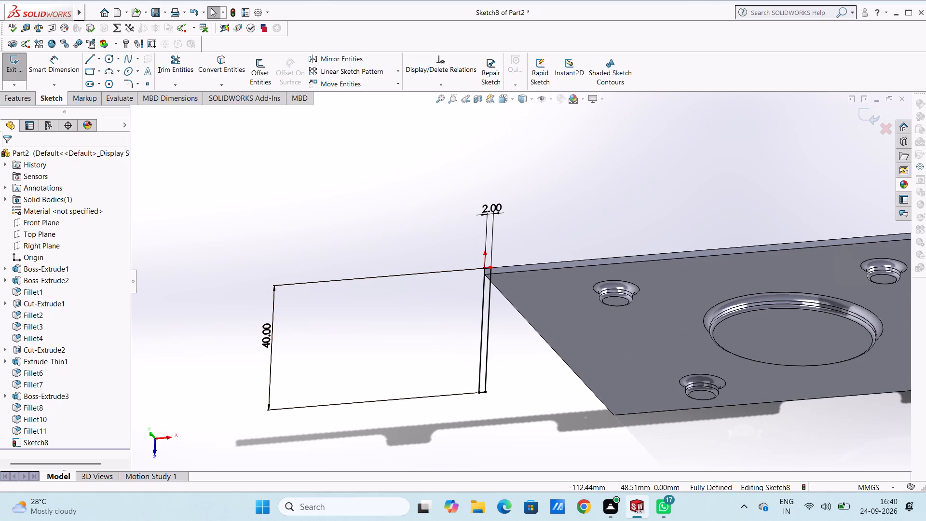
left_click(23, 100)
left_click(16, 69)
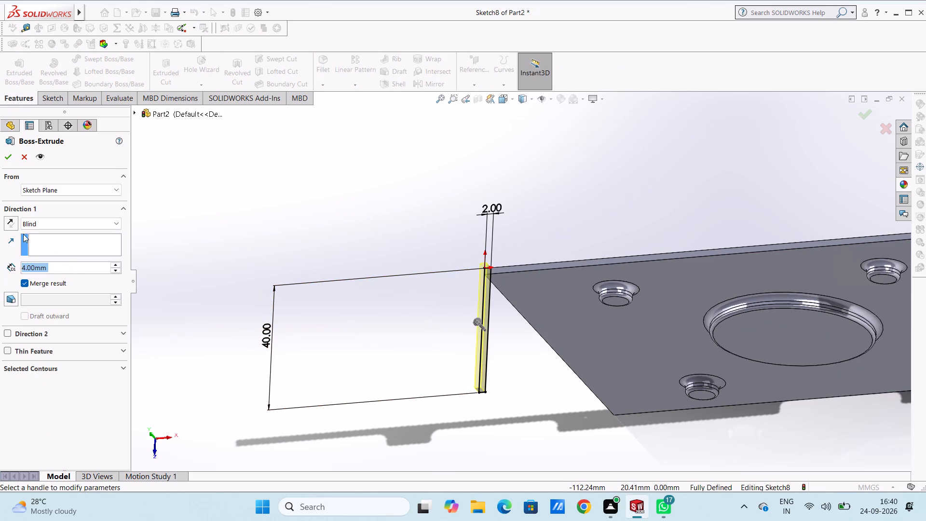
left_click(12, 223)
double_click(87, 266)
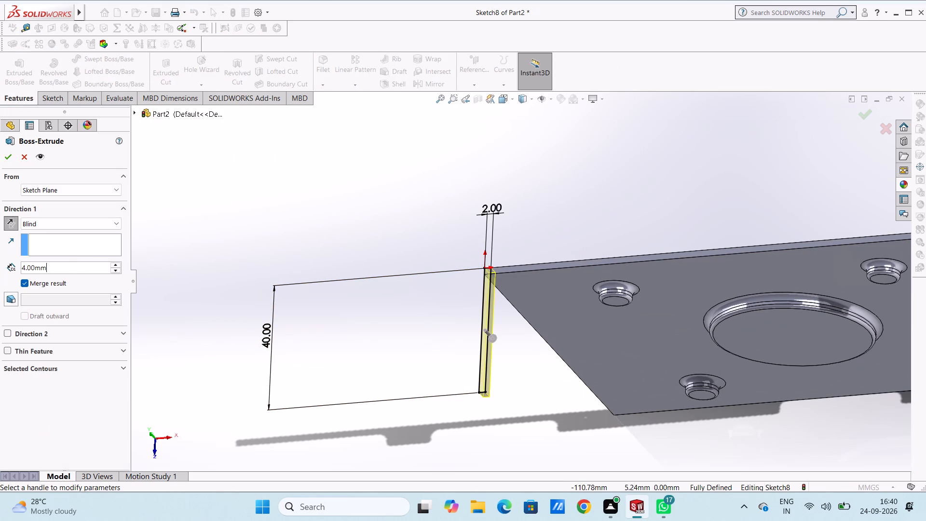
type("120")
key("Return")
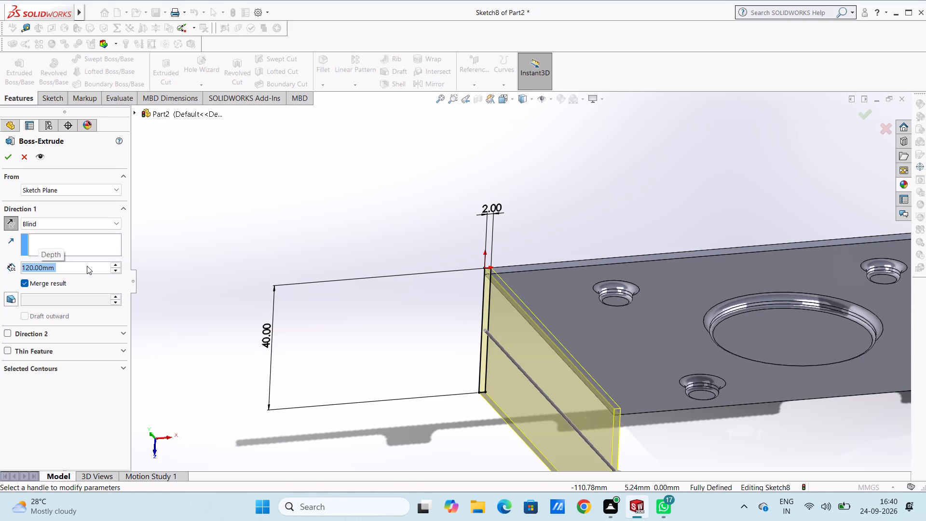
left_click(7, 159)
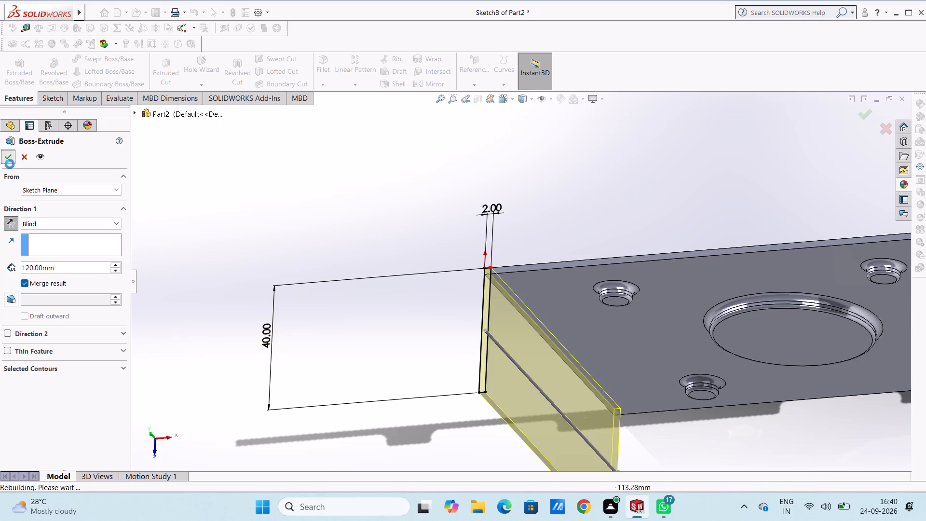
left_click(221, 224)
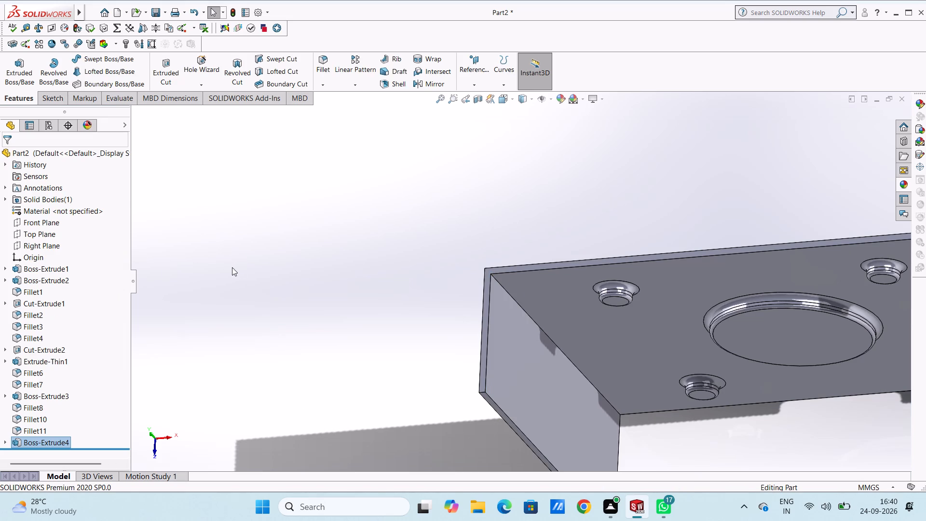
Examine the new side wall and its corner with the plate from several angles and in isometric view.
middle_click_drag(236, 266, 275, 233)
scroll(320, 298, "up", 3)
middle_click_drag(363, 321, 365, 315)
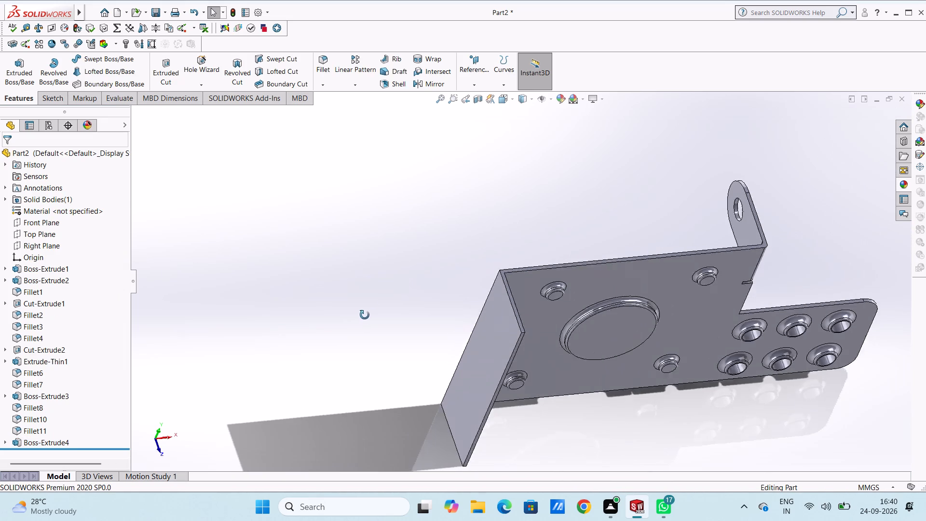
middle_click_drag(365, 315, 311, 296)
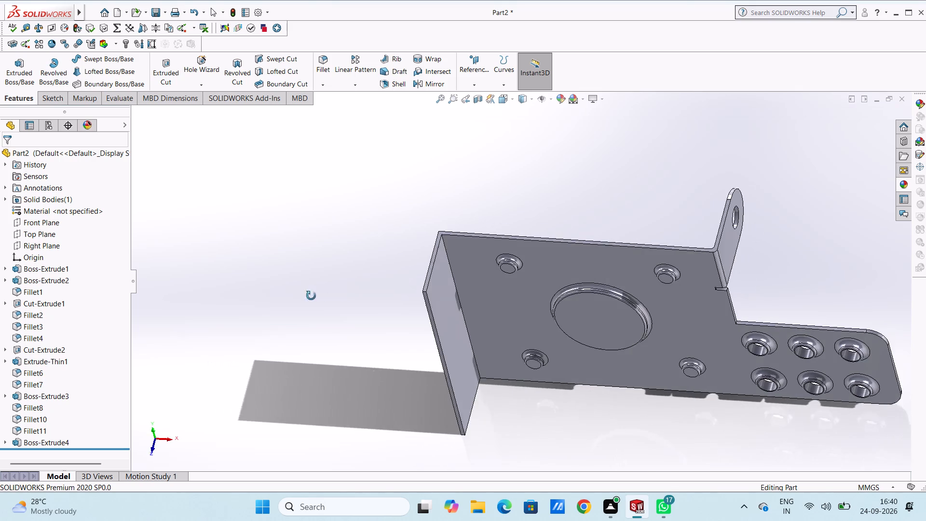
middle_click_drag(311, 296, 336, 321)
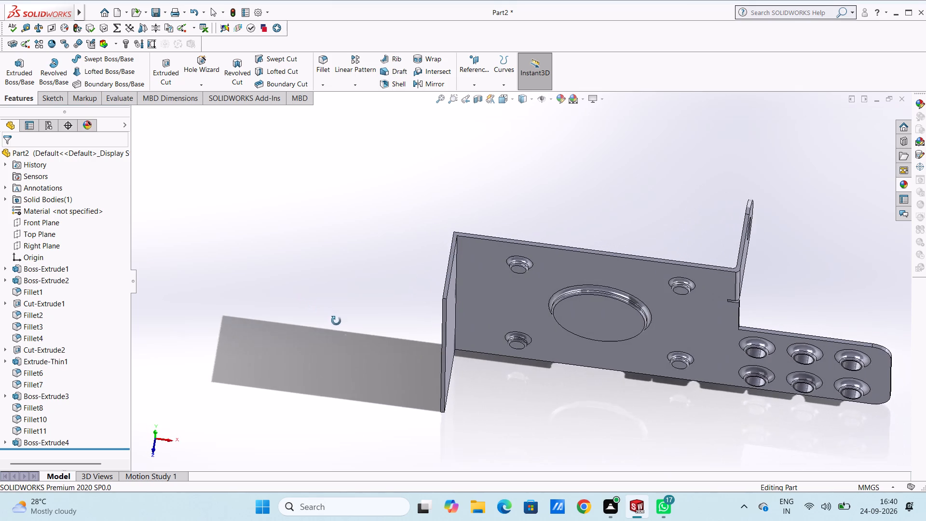
middle_click_drag(336, 321, 318, 334)
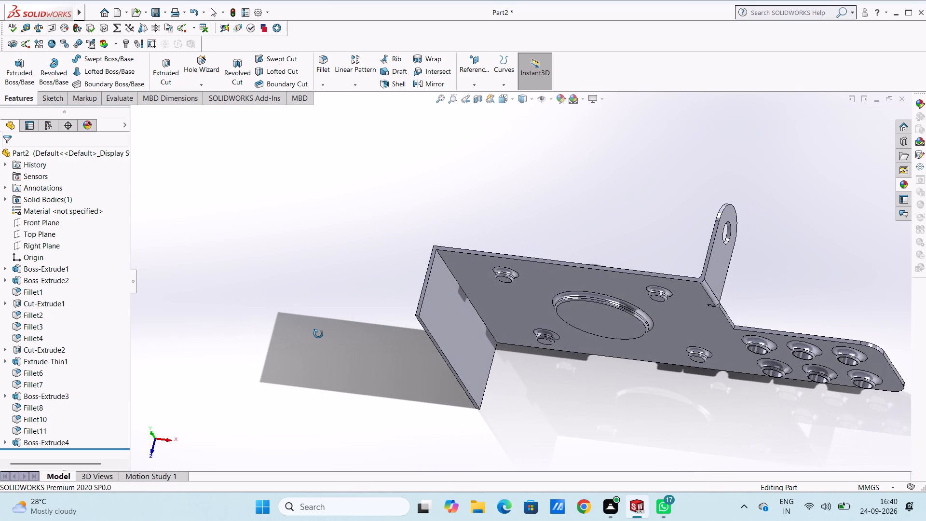
middle_click_drag(318, 334, 319, 335)
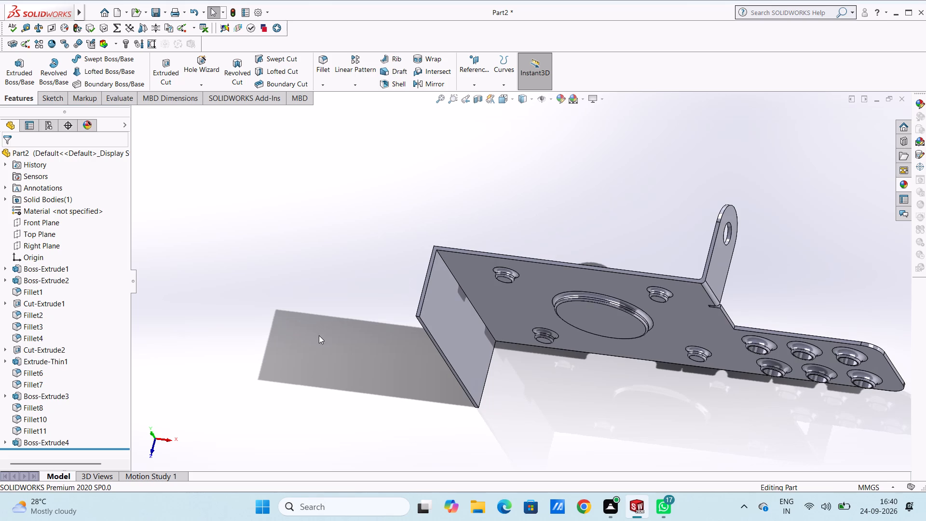
scroll(449, 280, "down", 2)
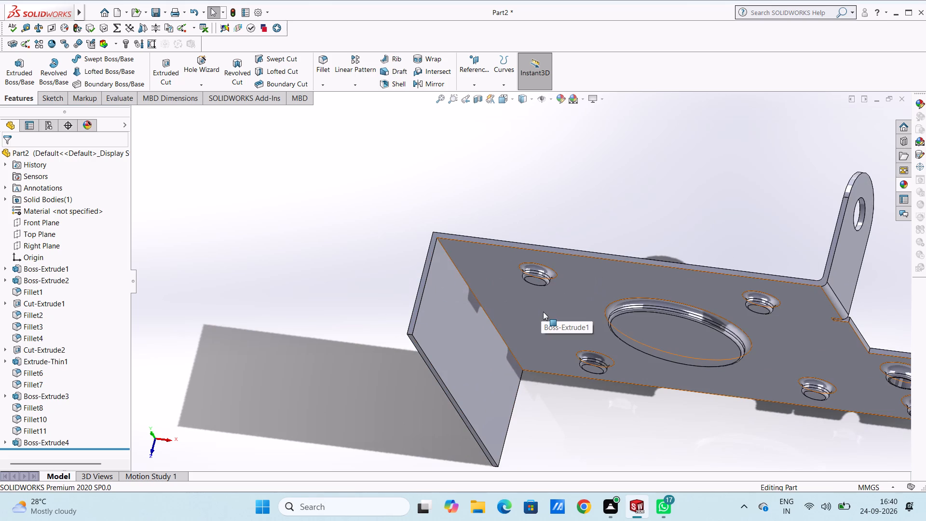
scroll(543, 311, "down", 4)
middle_click_drag(511, 134, 509, 122)
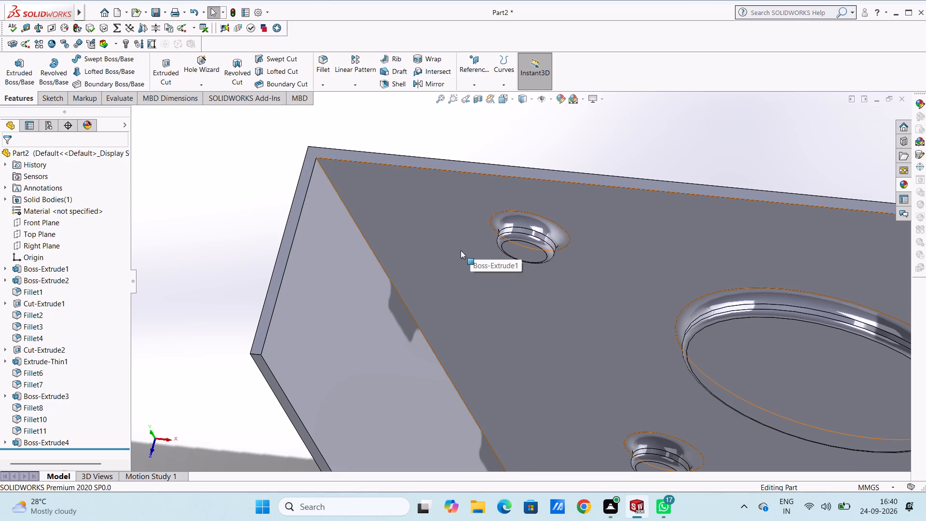
key("ctrl+7")
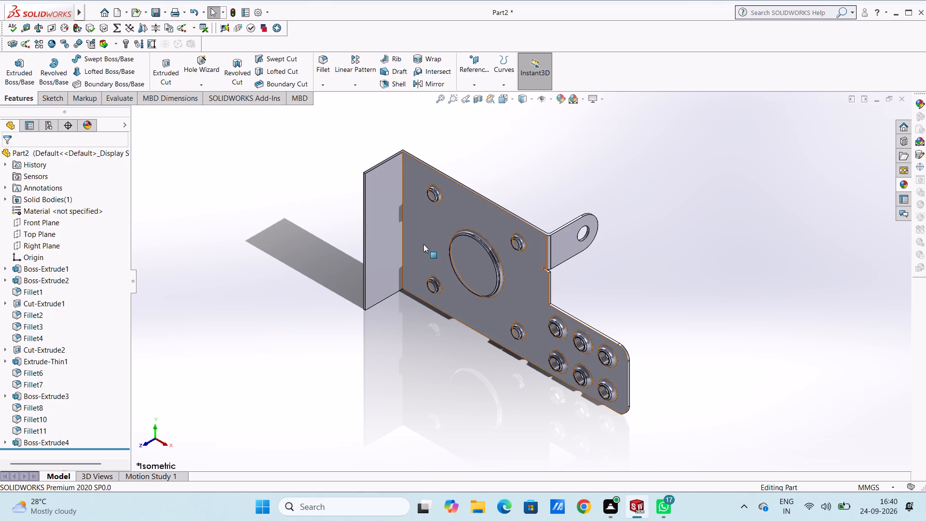
scroll(416, 149, "down", 1)
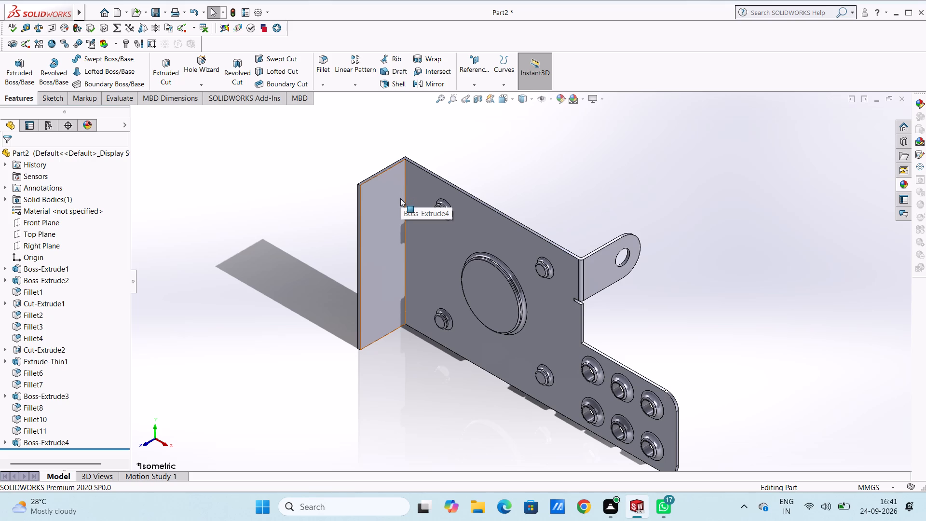
scroll(421, 169, "down", 4)
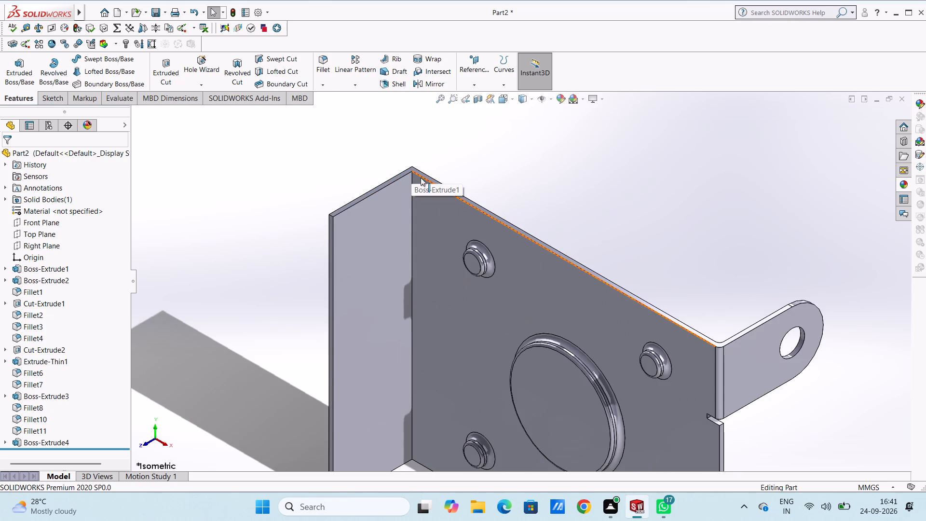
Fillet the inner and outer vertical corner edges where the side wall meets the plate with a 3 mm radius.
middle_click_drag(428, 146, 434, 167)
scroll(421, 191, "down", 5)
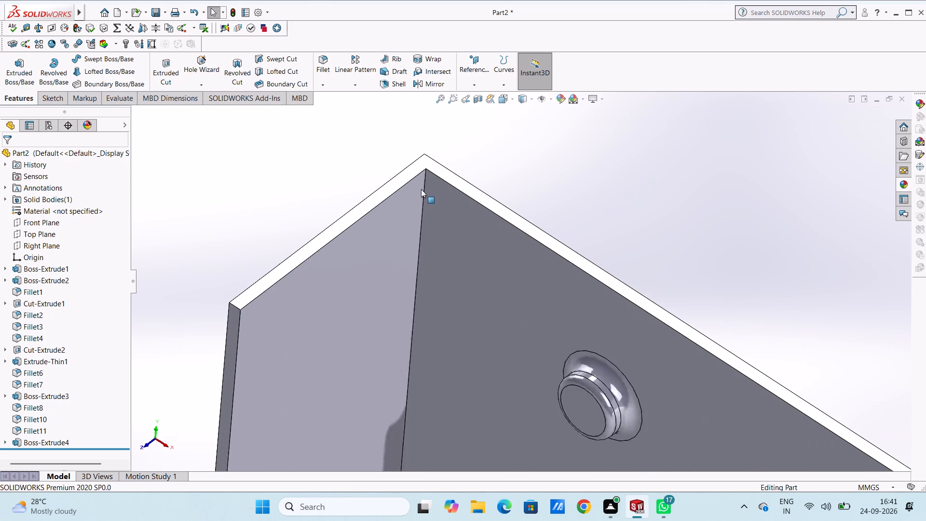
scroll(463, 148, "down", 1)
left_click(325, 57)
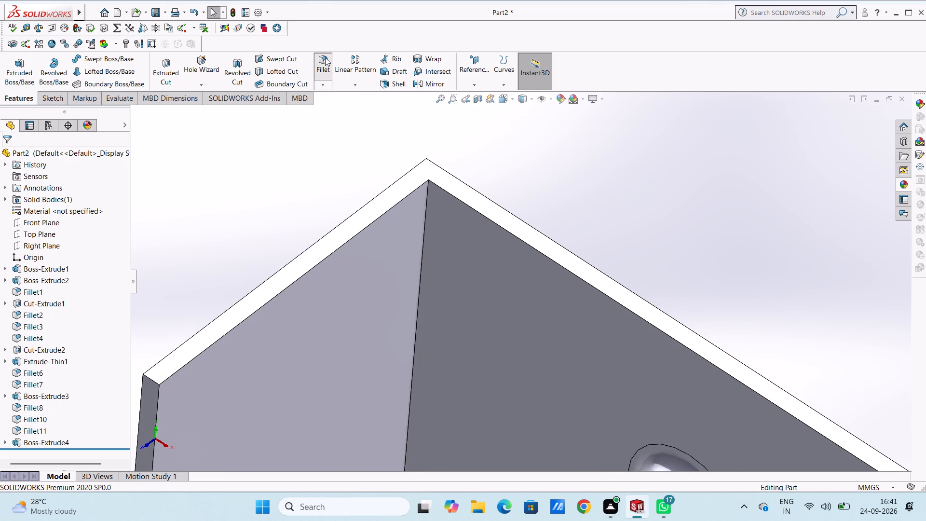
left_click(426, 206)
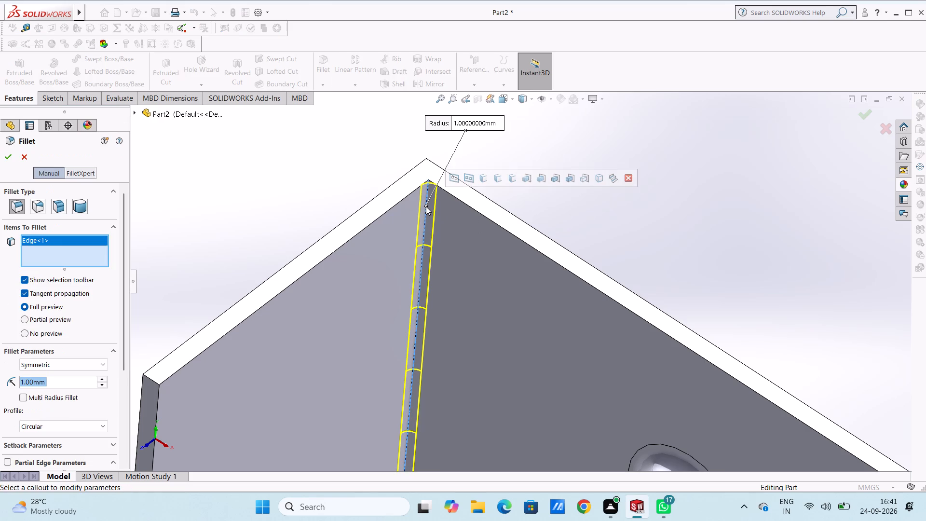
key("3")
key("Return")
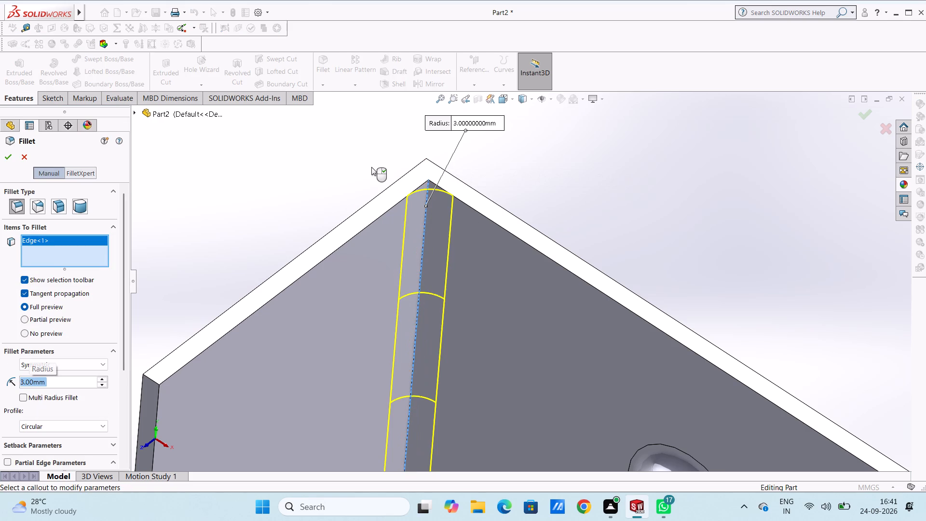
scroll(433, 130, "down", 1)
middle_click_drag(407, 160, 409, 243)
middle_click_drag(521, 182, 510, 206)
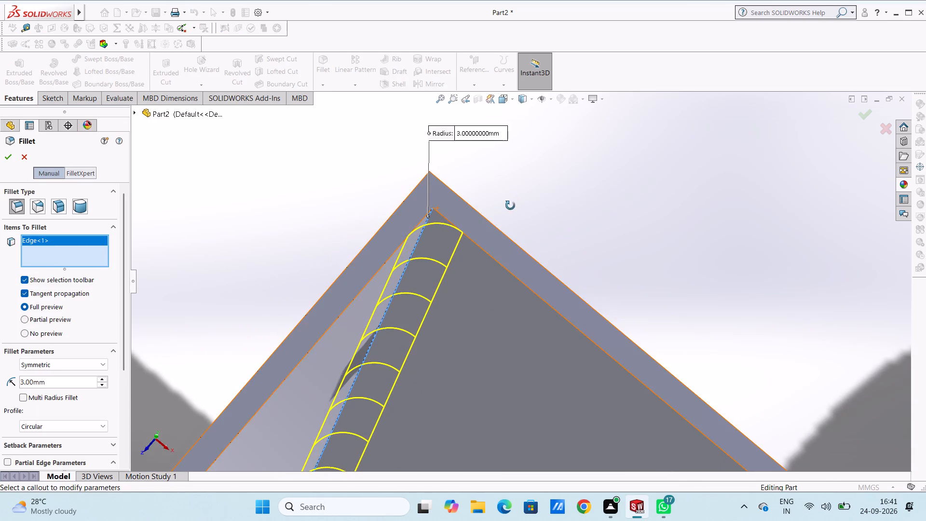
middle_click_drag(510, 206, 500, 242)
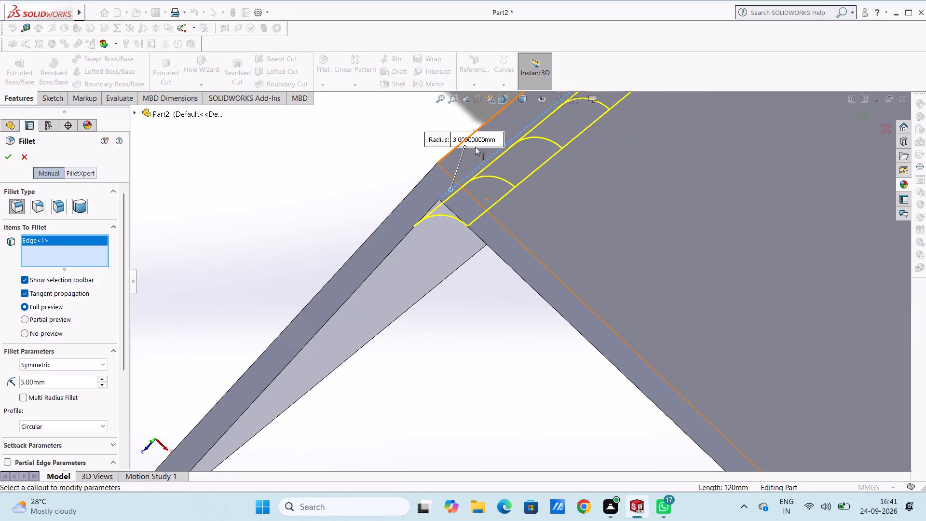
left_click(445, 156)
left_click(4, 161)
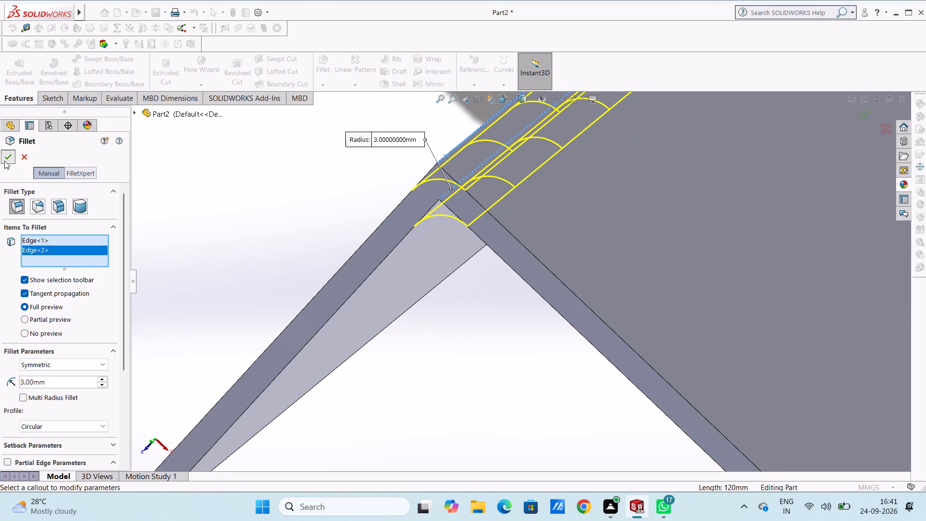
Examine the rounded side-wall corner and the whole bracket from the front, back and side.
scroll(297, 234, "up", 4)
middle_click_drag(336, 264, 386, 184)
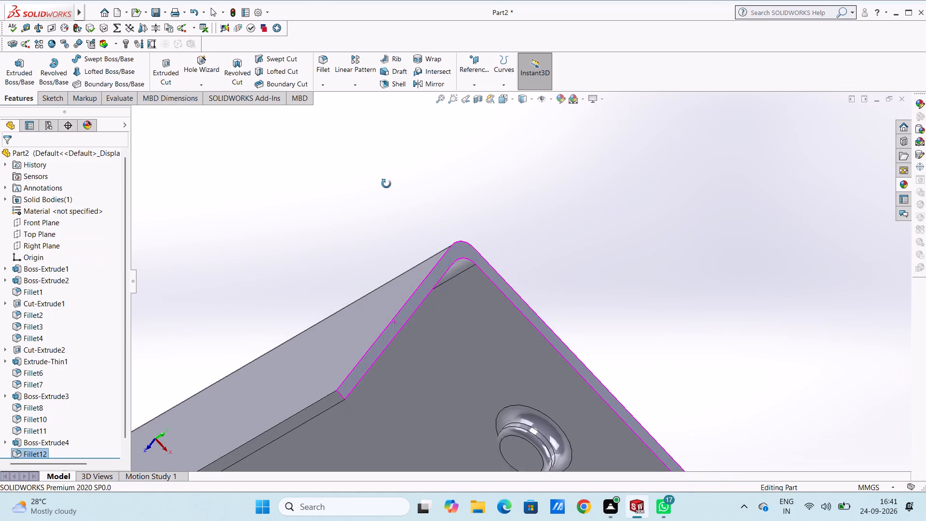
middle_click_drag(386, 184, 379, 193)
middle_click_drag(393, 235, 376, 206)
scroll(420, 302, "up", 4)
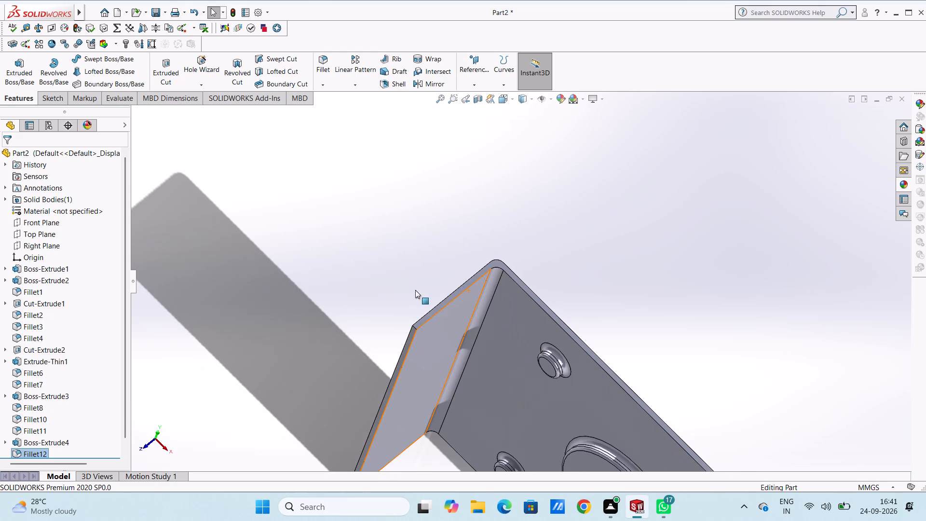
middle_click_drag(447, 348, 430, 354)
scroll(436, 356, "up", 4)
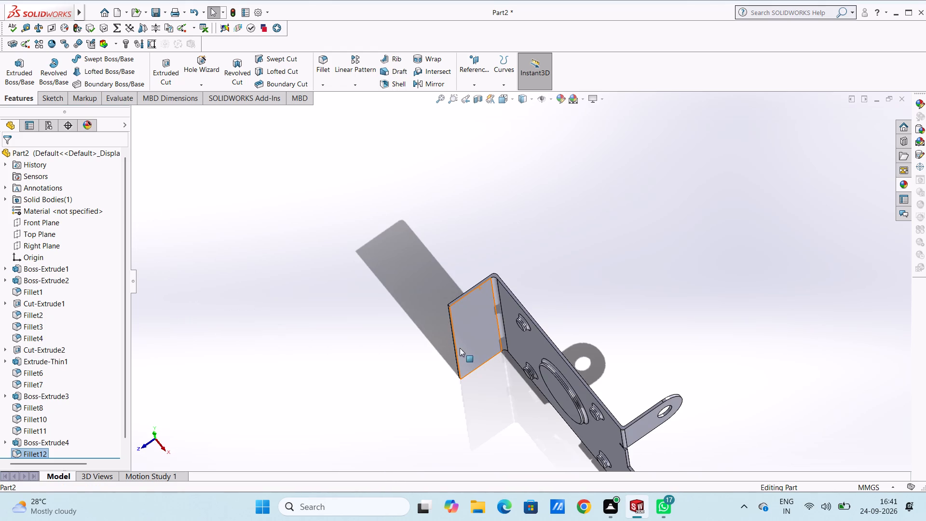
middle_click_drag(475, 394, 487, 393)
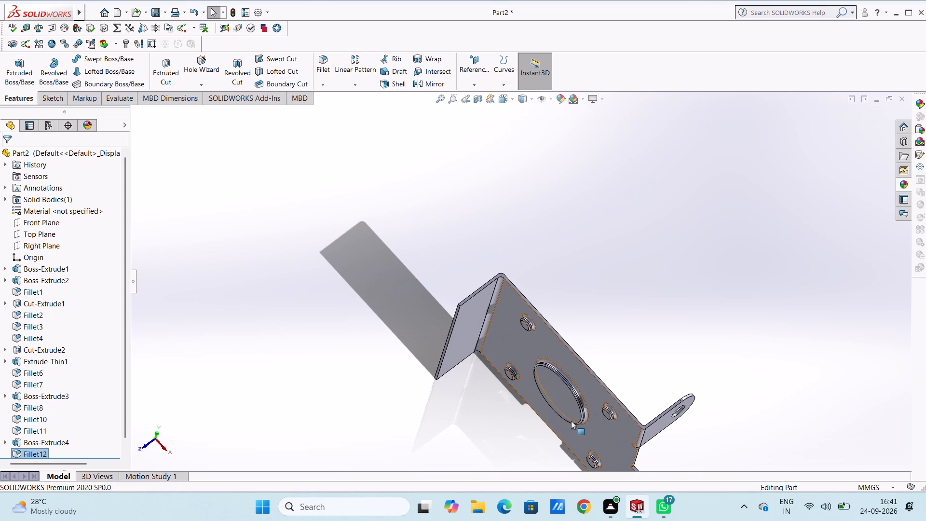
scroll(573, 420, "up", 3)
middle_click_drag(713, 436, 713, 429)
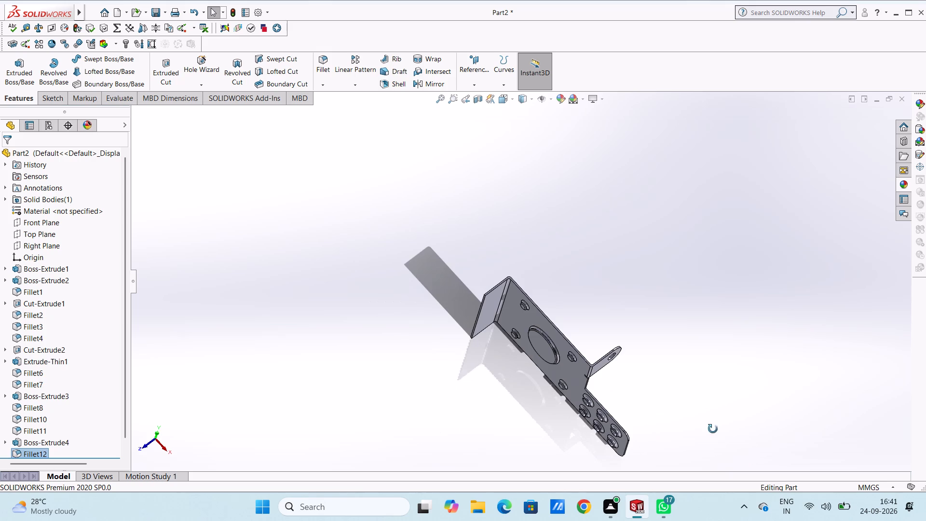
middle_click_drag(713, 429, 752, 352)
scroll(624, 424, "down", 4)
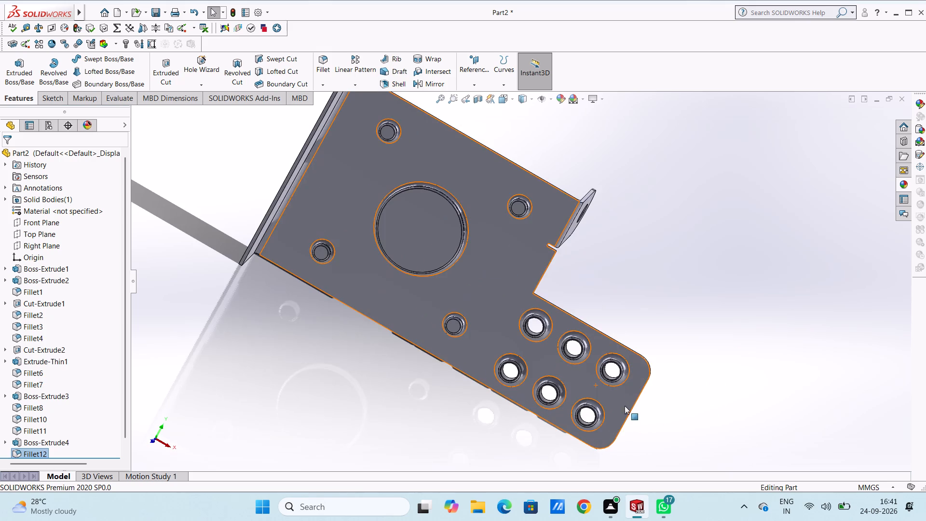
middle_click_drag(651, 313, 603, 288)
scroll(613, 304, "up", 3)
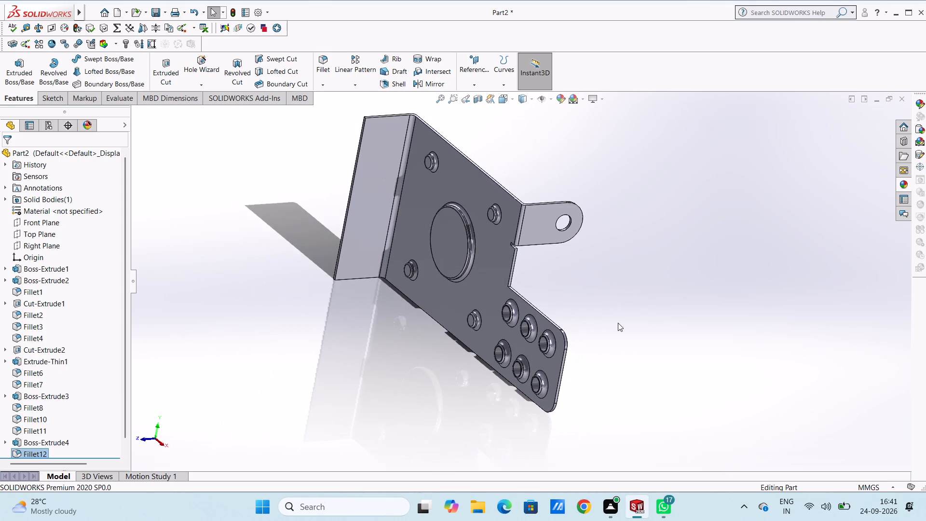
middle_click_drag(619, 327, 615, 318)
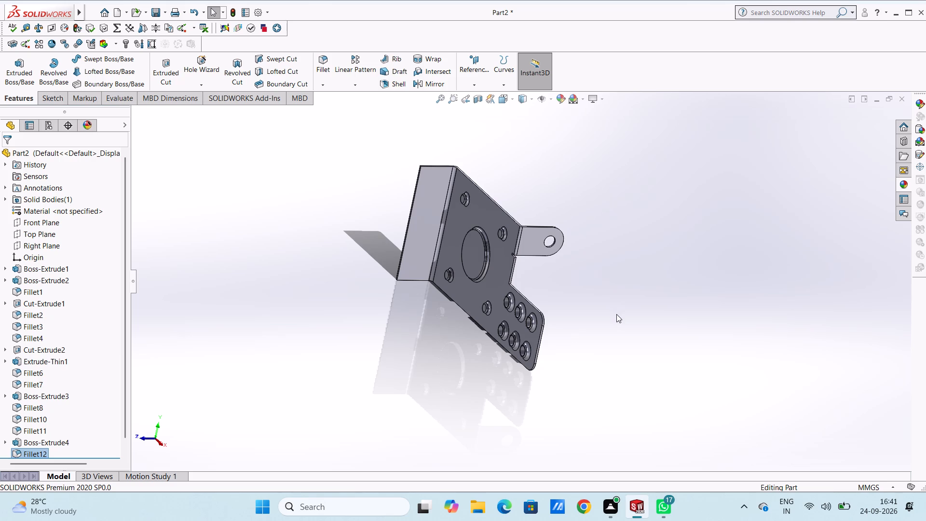
scroll(618, 314, "up", 1)
scroll(560, 338, "down", 1)
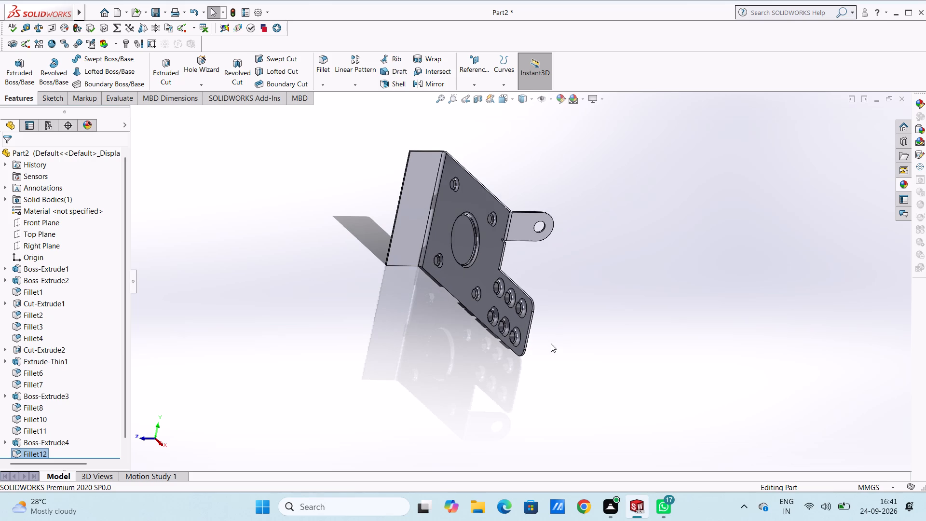
middle_click_drag(594, 311, 646, 302)
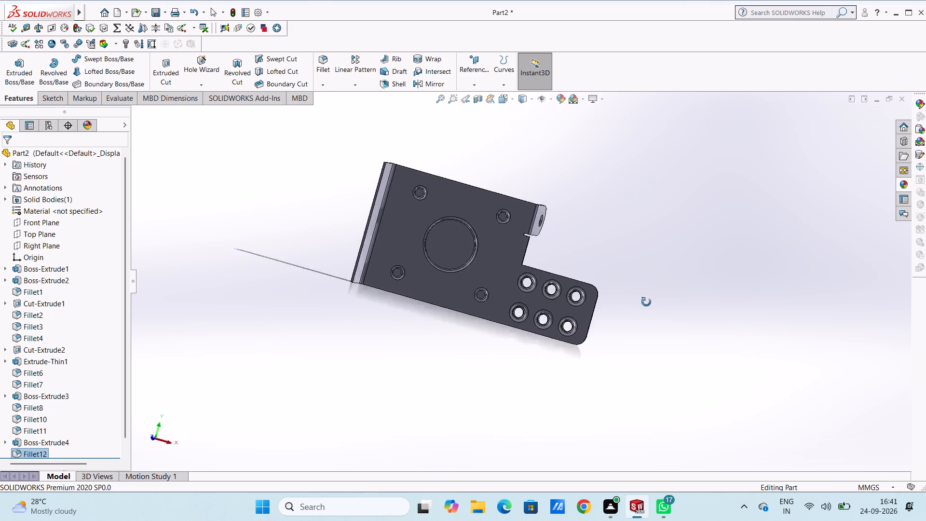
middle_click_drag(646, 302, 622, 355)
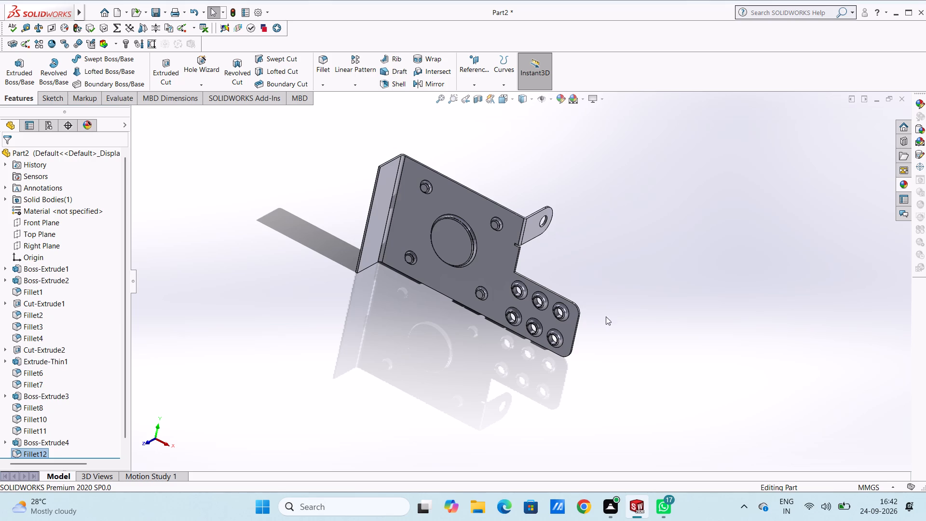
middle_click_drag(627, 289, 634, 215)
scroll(658, 244, "up", 1)
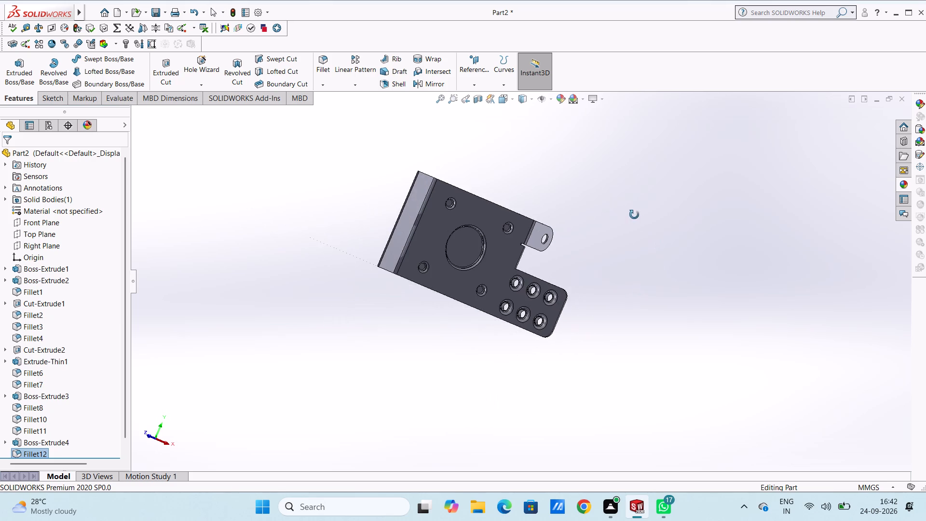
middle_click_drag(634, 215, 634, 217)
middle_click_drag(586, 315, 651, 384)
scroll(552, 336, "down", 1)
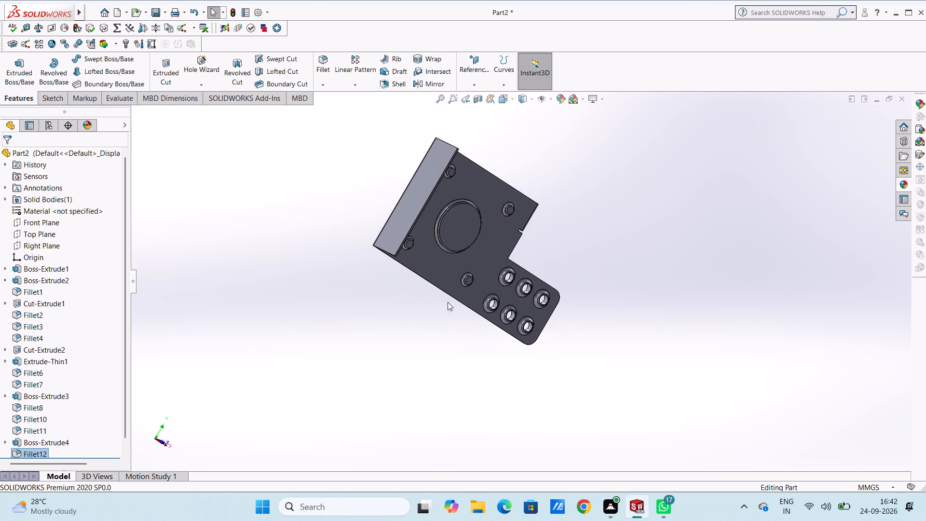
middle_click_drag(357, 242, 430, 356)
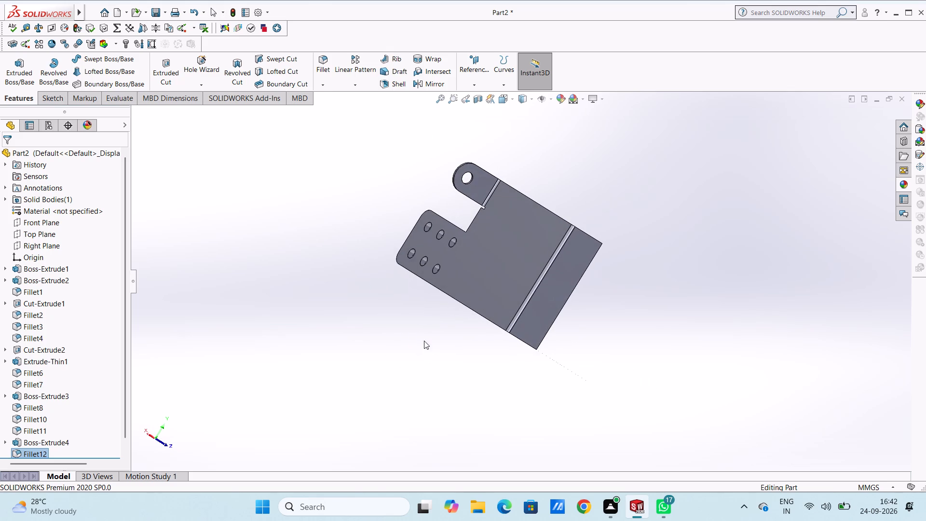
middle_click_drag(459, 340, 415, 347)
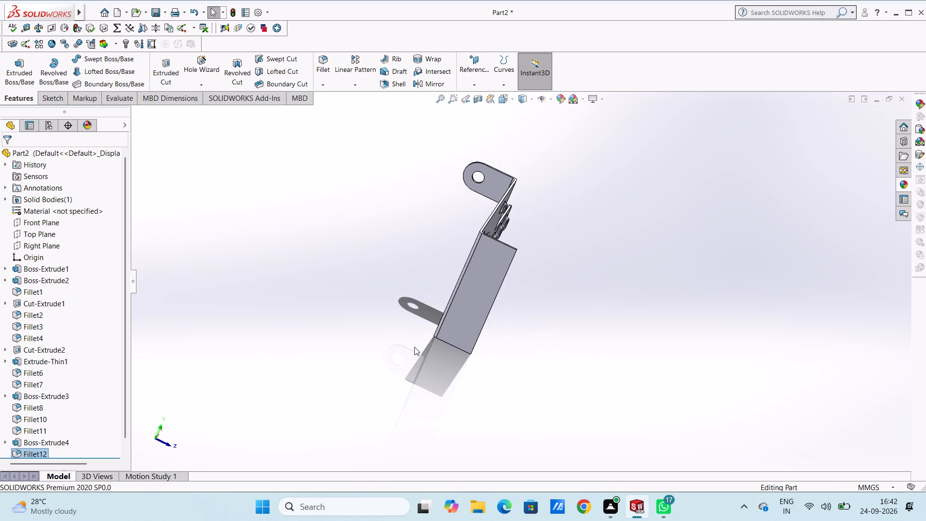
middle_click_drag(389, 335, 373, 342)
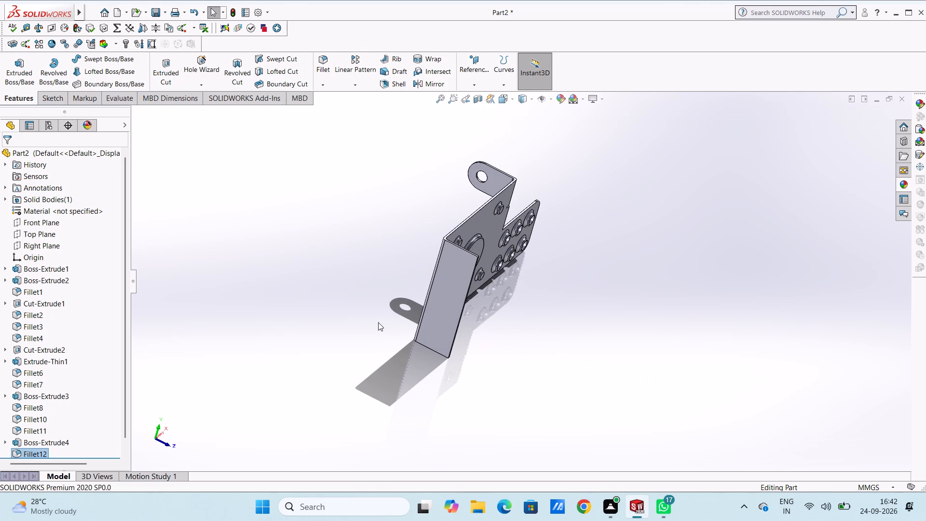
middle_click_drag(362, 296, 333, 295)
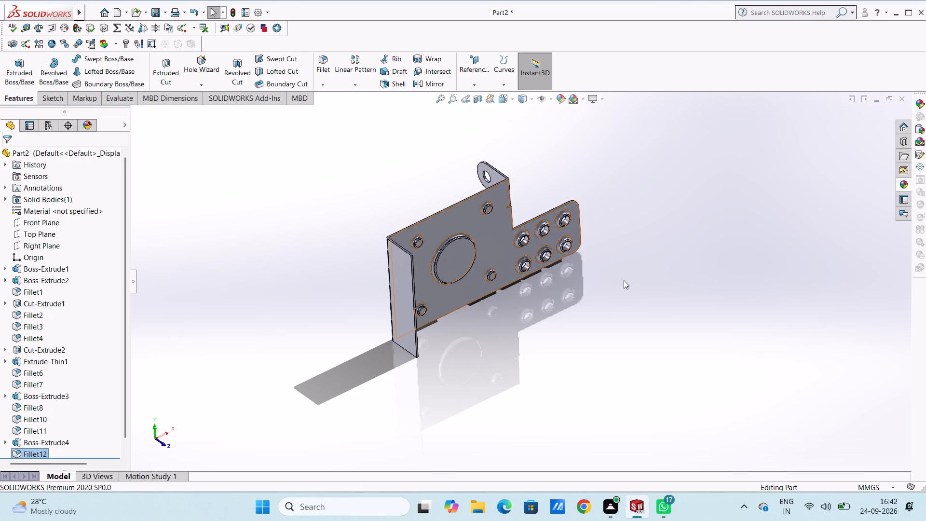
middle_click_drag(620, 322, 578, 311)
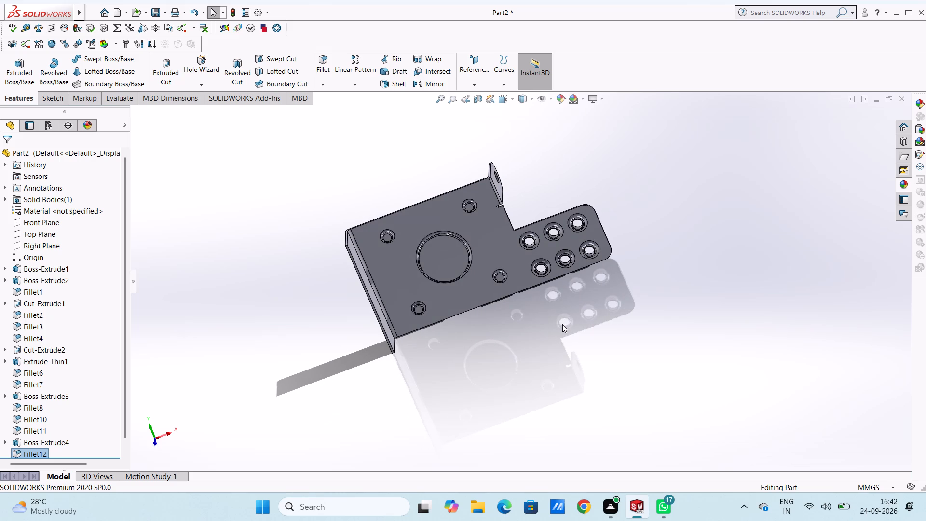
scroll(567, 331, "down", 1)
middle_click_drag(568, 336, 688, 294)
middle_click_drag(669, 268, 626, 272)
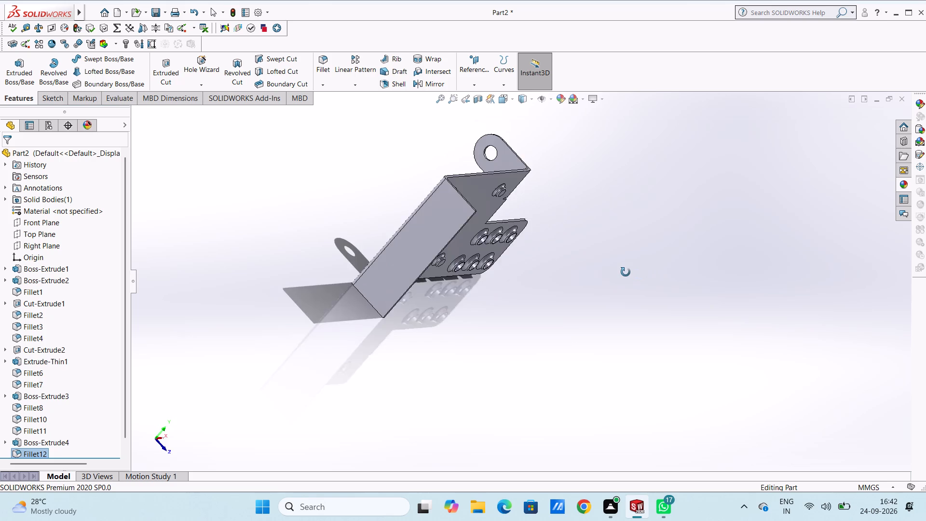
middle_click_drag(626, 272, 614, 265)
middle_click_drag(612, 265, 575, 249)
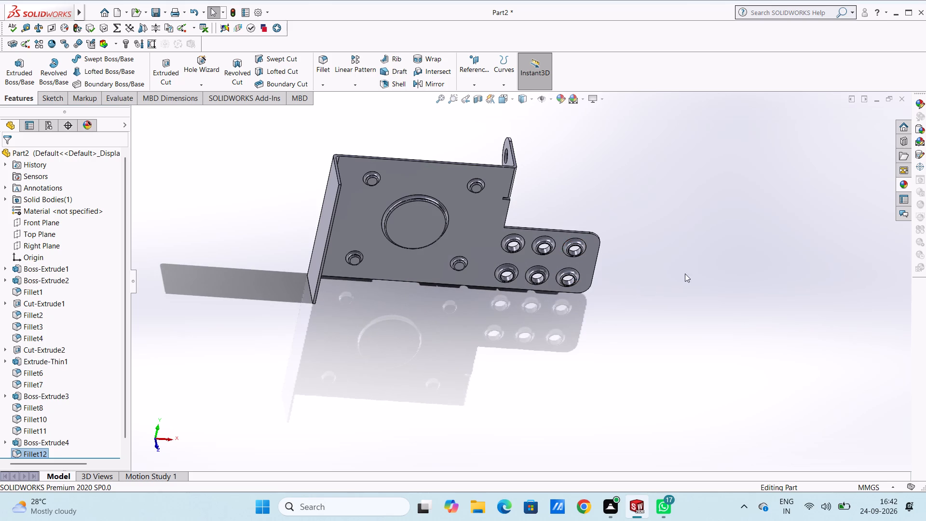
middle_click_drag(517, 373, 510, 326)
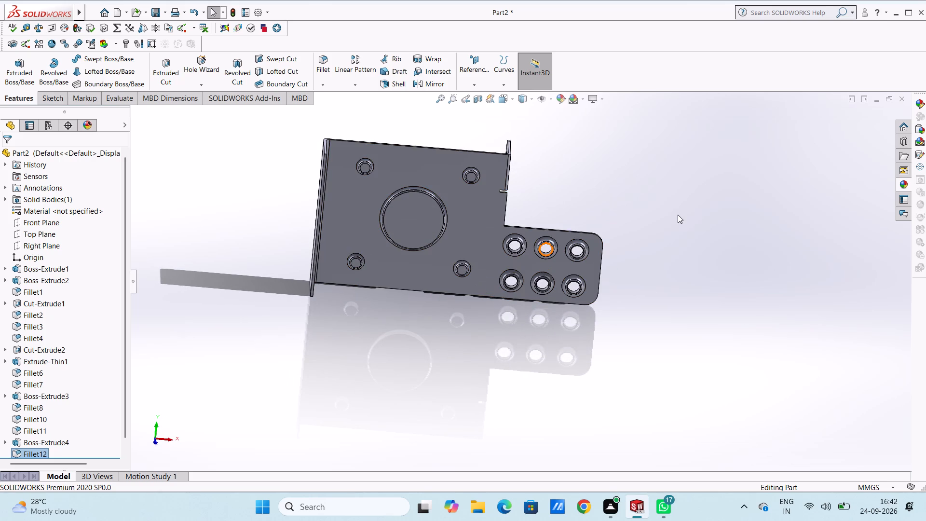
middle_click_drag(677, 217, 669, 220)
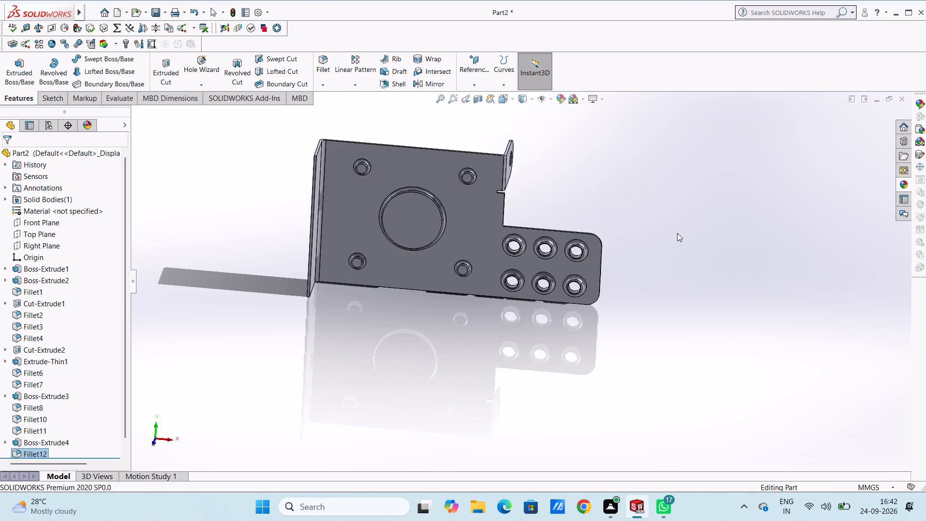
scroll(675, 237, "up", 1)
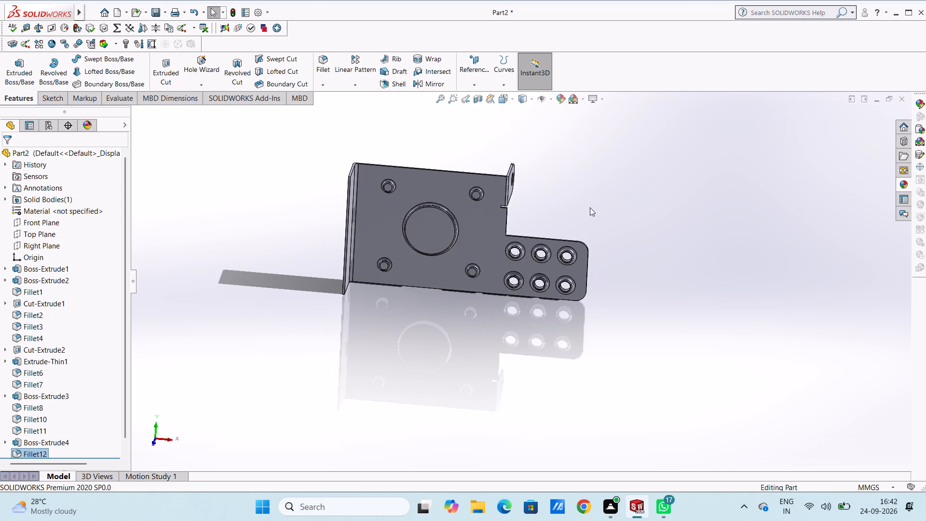
middle_click_drag(588, 207, 698, 281)
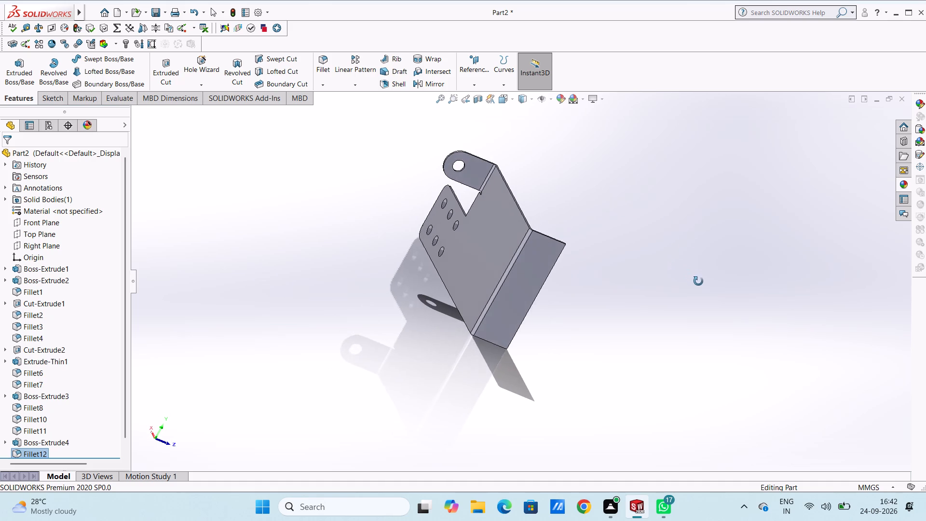
middle_click_drag(698, 281, 698, 281)
middle_click_drag(651, 277, 629, 278)
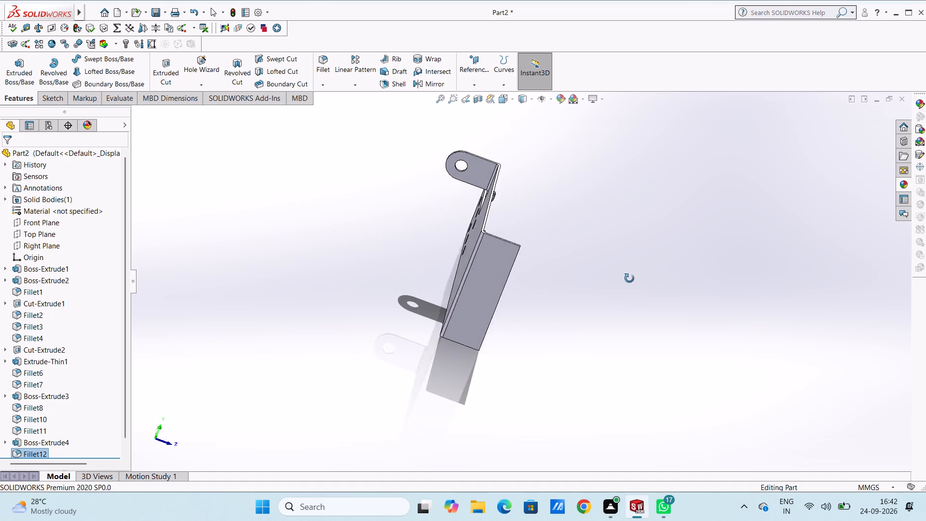
middle_click_drag(629, 278, 581, 265)
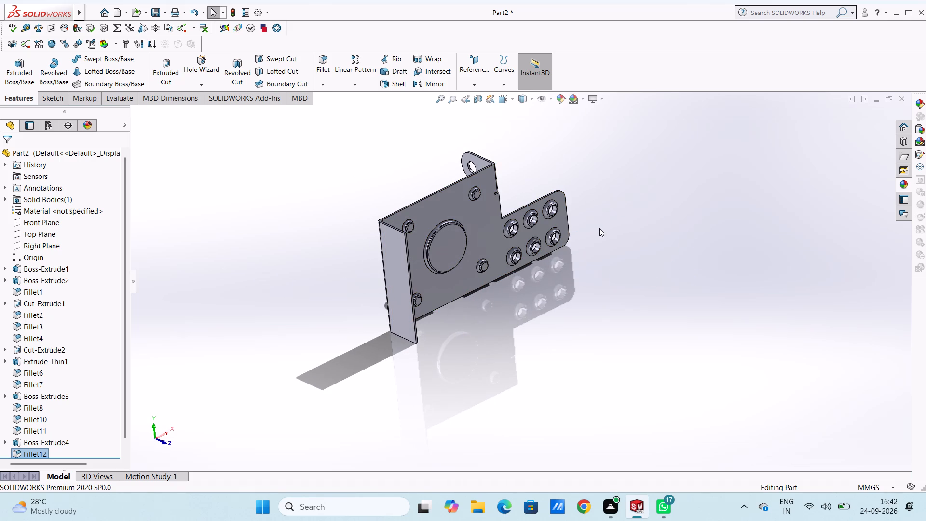
middle_click_drag(616, 231, 709, 219)
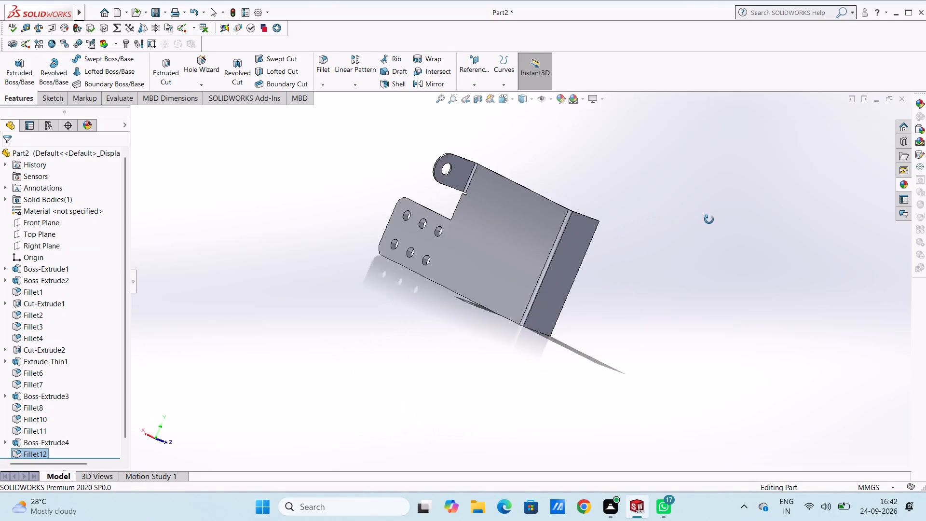
Examine the bracket and its side wall from several angles, including the front and back views.
middle_click_drag(709, 219, 713, 219)
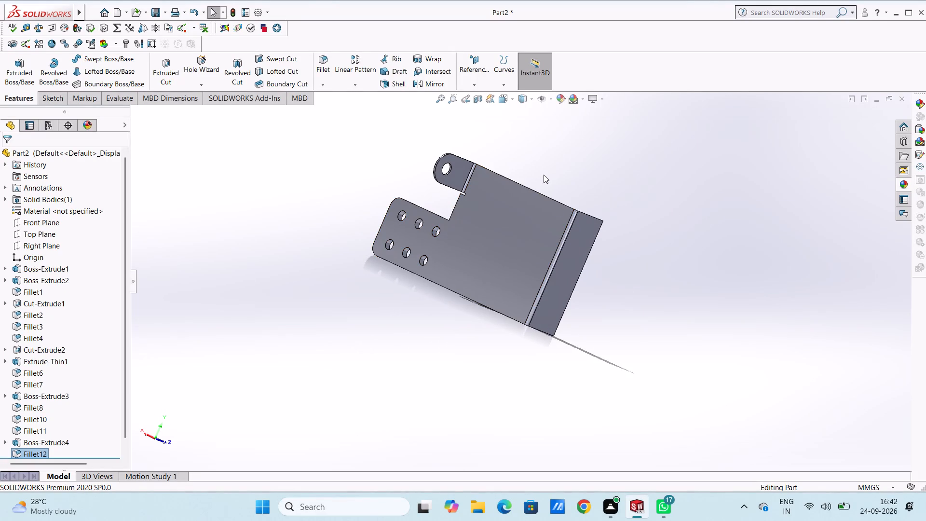
middle_click_drag(543, 176, 480, 184)
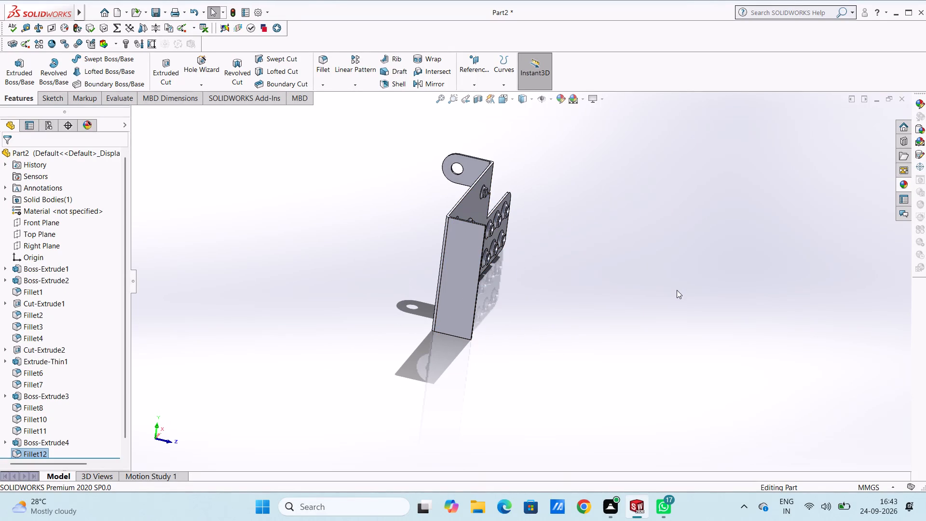
middle_click_drag(670, 306, 629, 298)
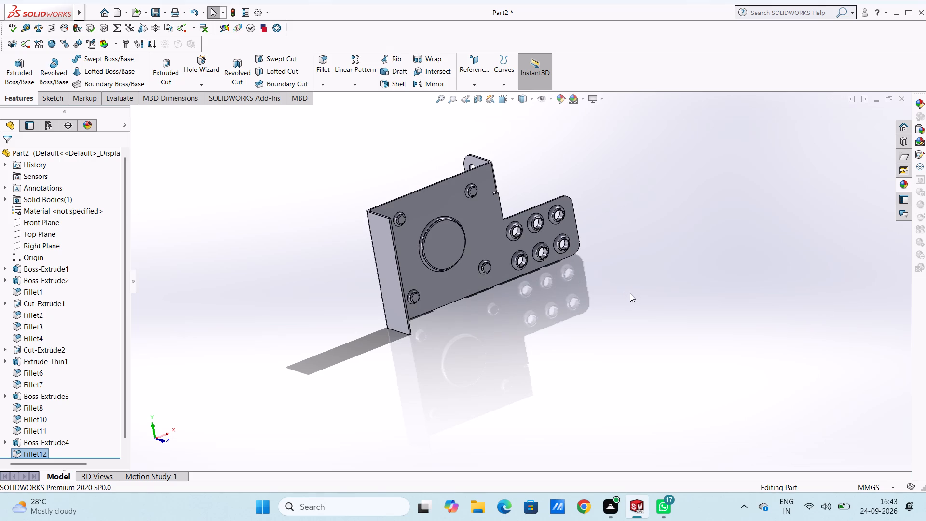
middle_click_drag(591, 305, 673, 267)
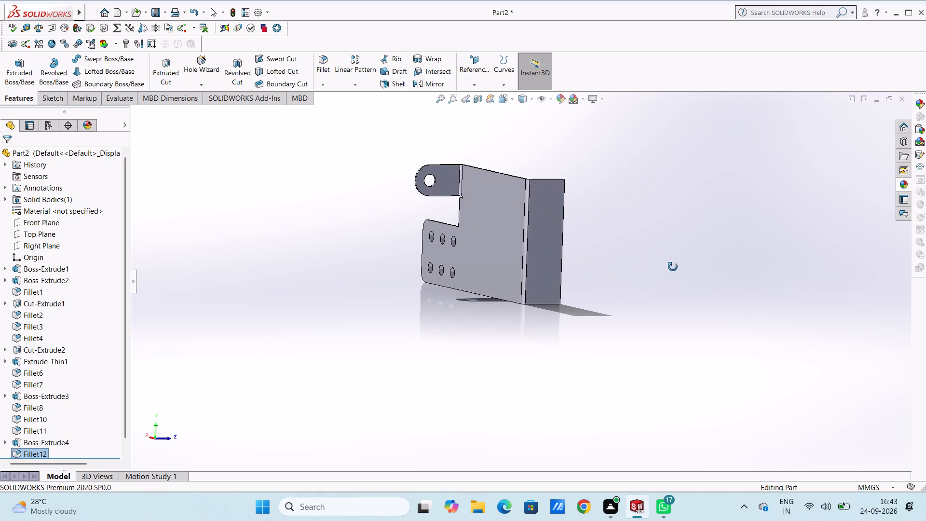
middle_click_drag(673, 267, 673, 267)
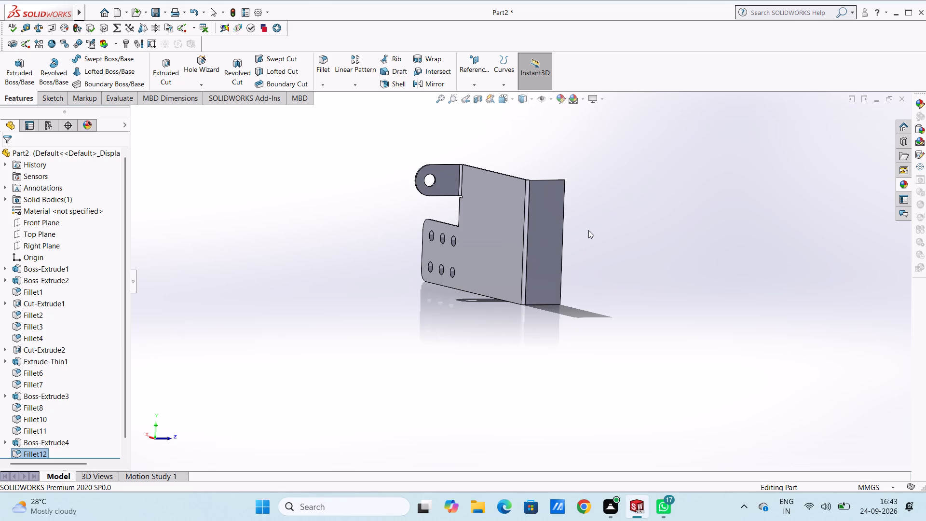
middle_click_drag(597, 265, 582, 271)
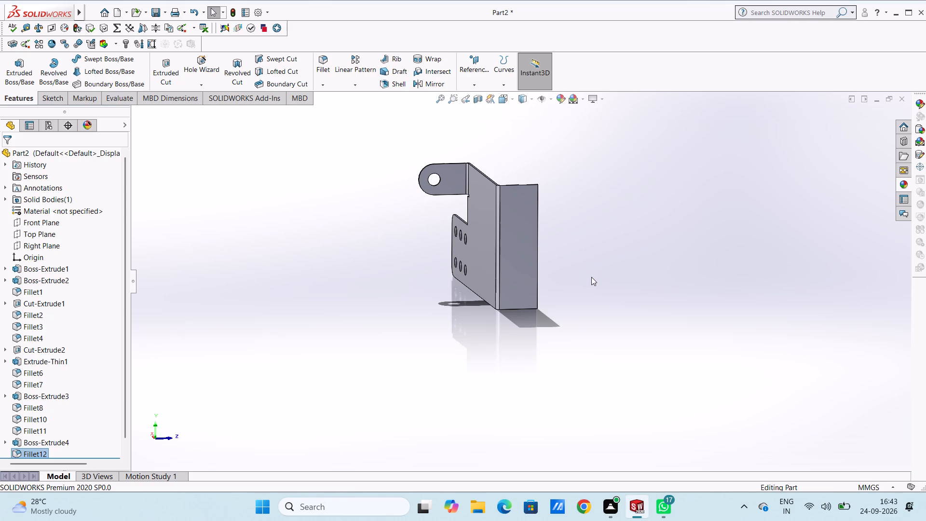
middle_click_drag(596, 268, 579, 271)
middle_click(579, 271)
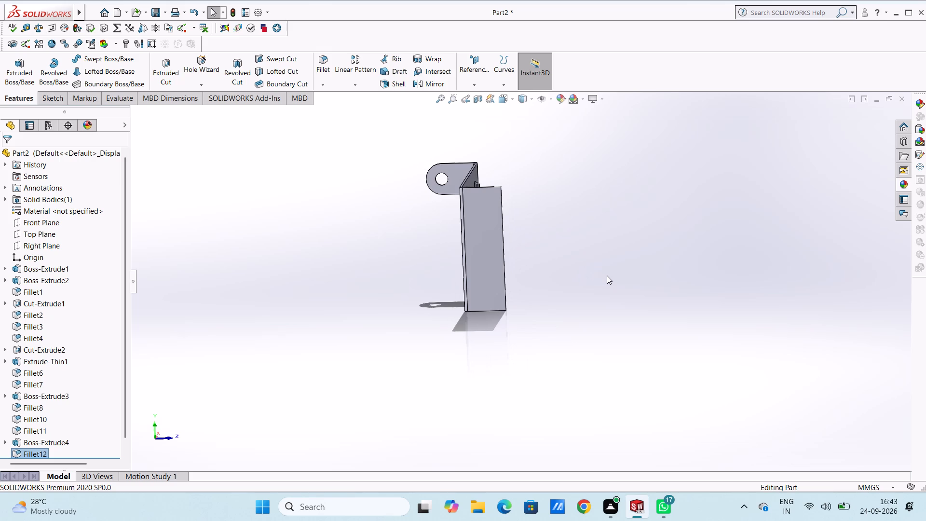
key("ctrl+1")
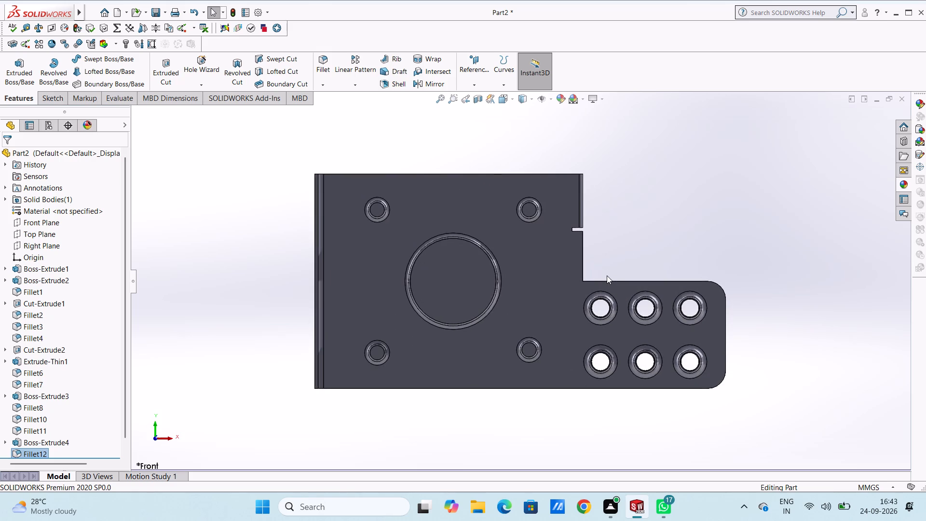
key("ctrl+2")
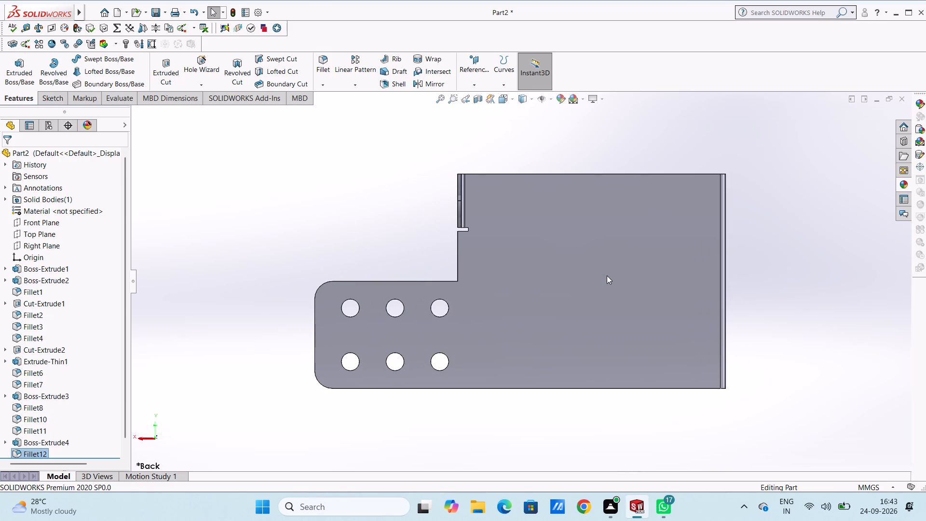
On the side wall's outer face, sketch a horizontal straight slot 15 mm long between centres and 8 mm wide, starting on the corner fillet's edge near the top.
key("ctrl+3")
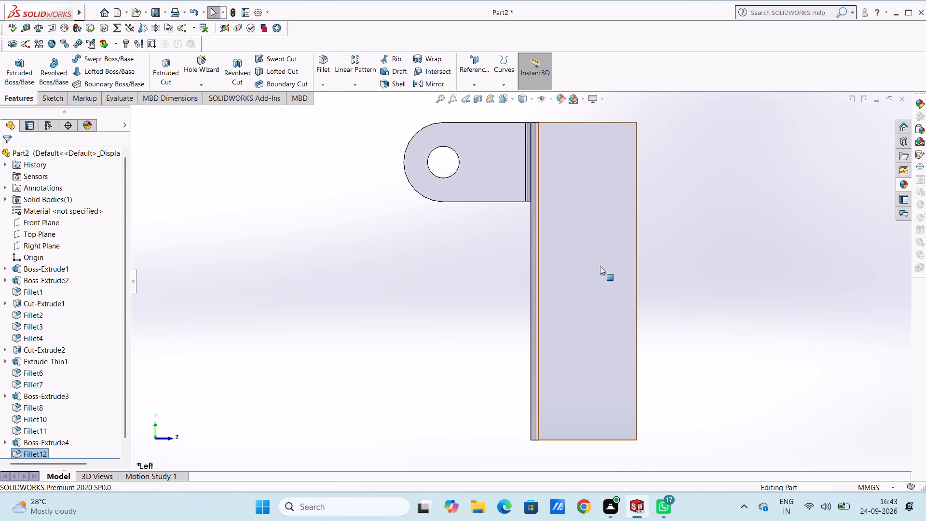
left_click(593, 236)
left_click(638, 211)
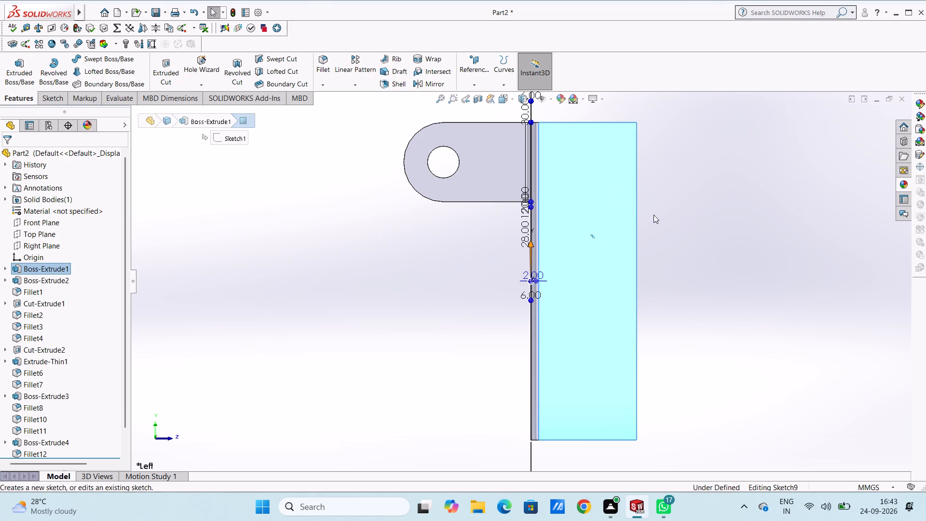
left_click(674, 210)
scroll(697, 187, "up", 1)
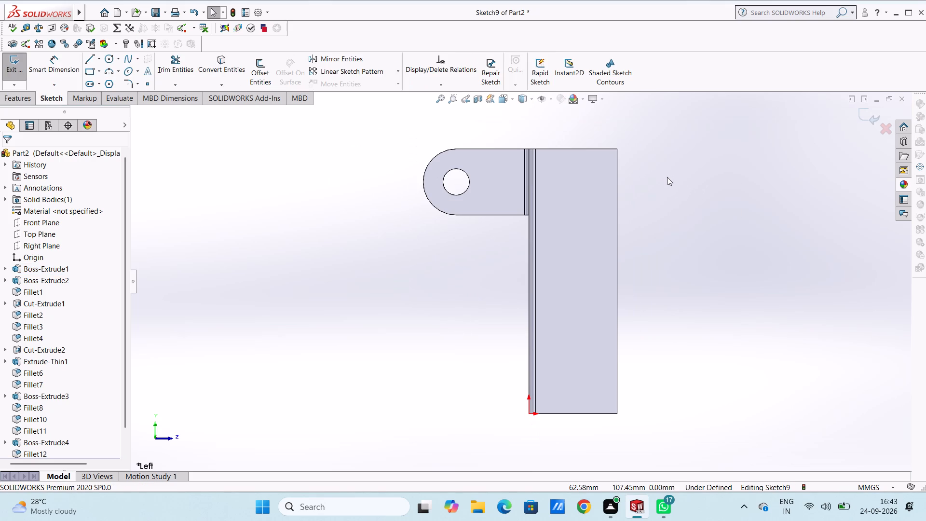
scroll(668, 178, "down", 1)
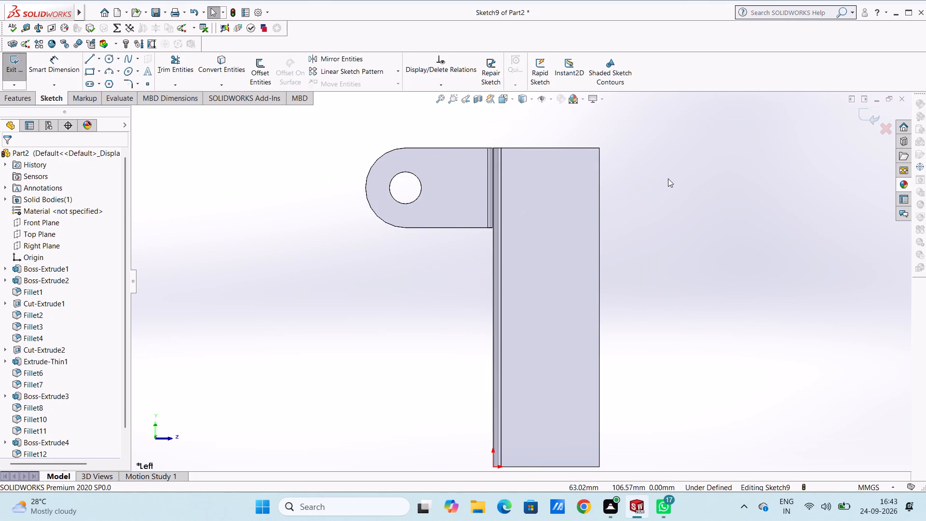
left_click(91, 83)
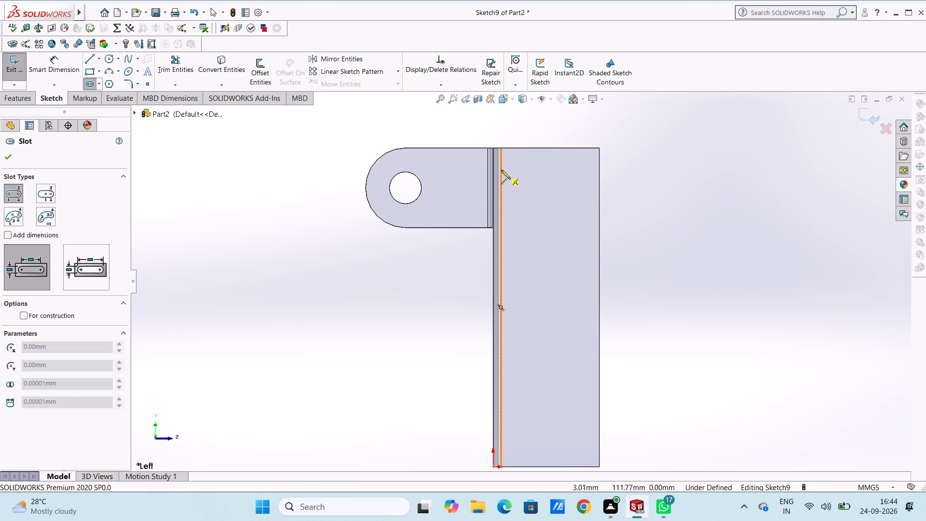
left_click(501, 172)
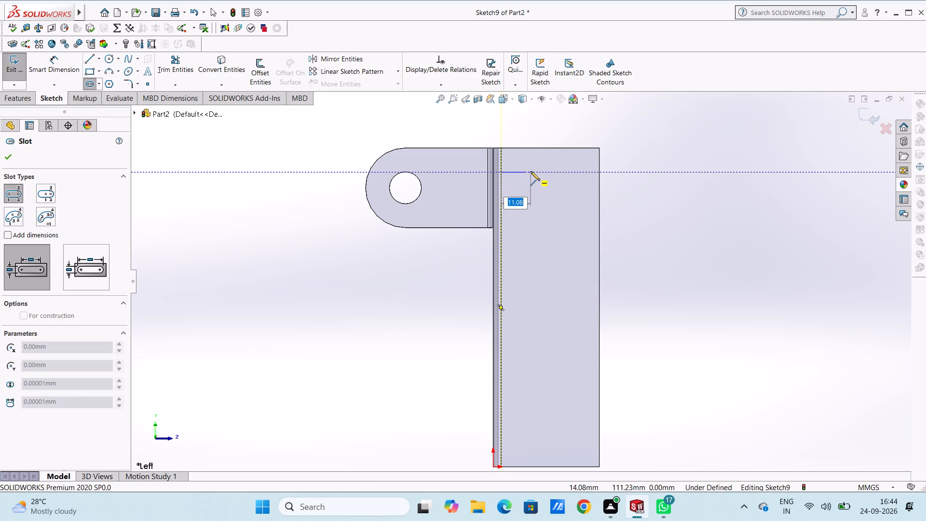
type("15")
key("Return")
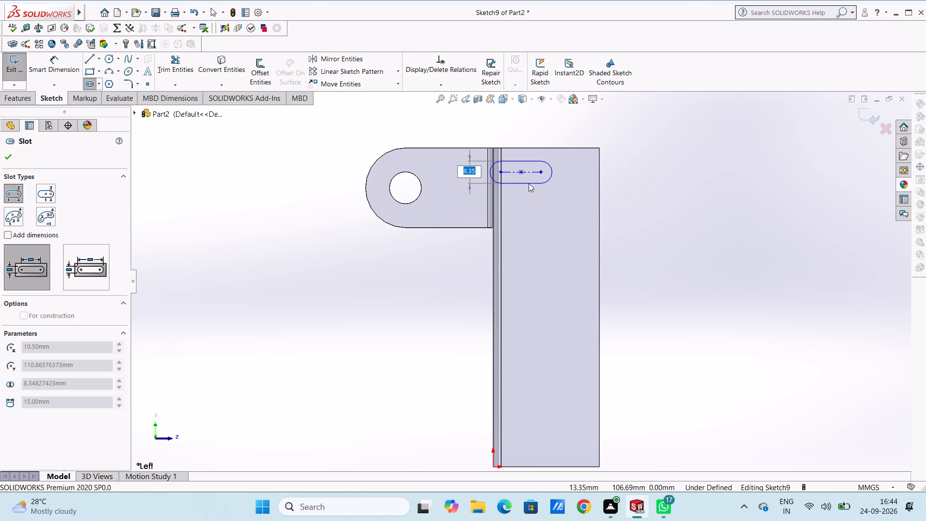
key("8")
key("Return")
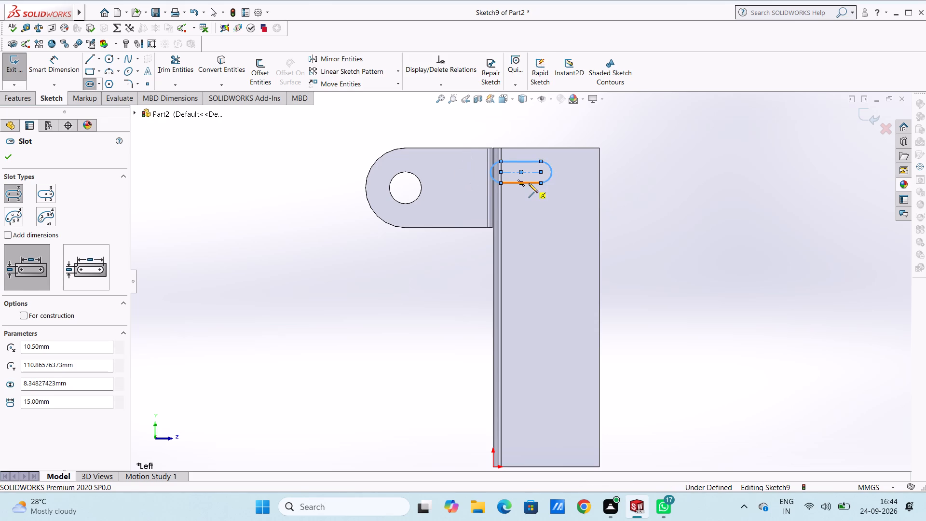
key("Escape")
key("Escape")
Dimension the slot's end radius and its centre-to-centre length, keeping both sizes as drawn.
left_click(59, 70)
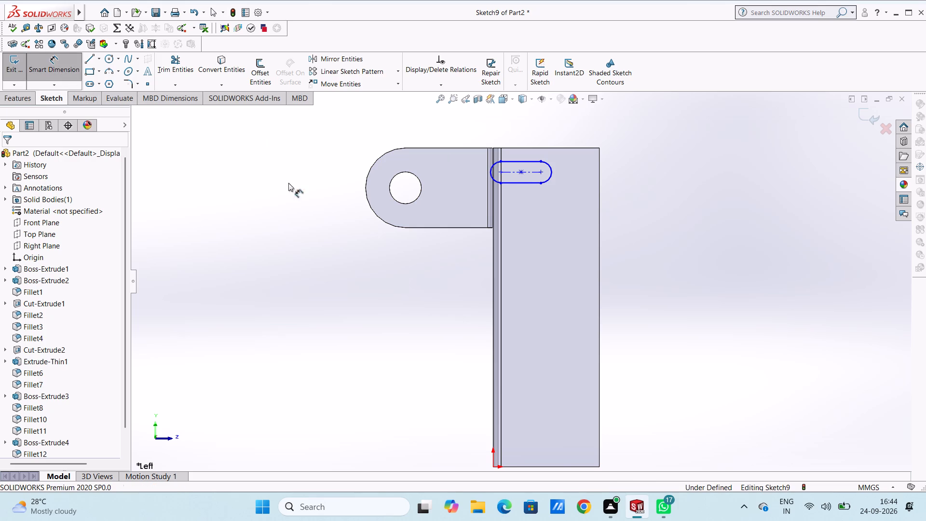
left_click(552, 170)
left_click(711, 131)
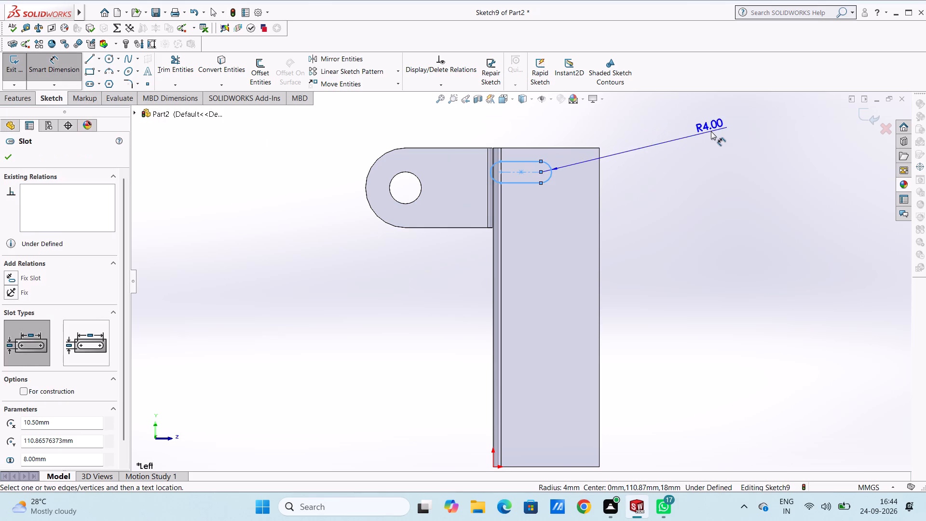
left_click(673, 116)
left_click(643, 113)
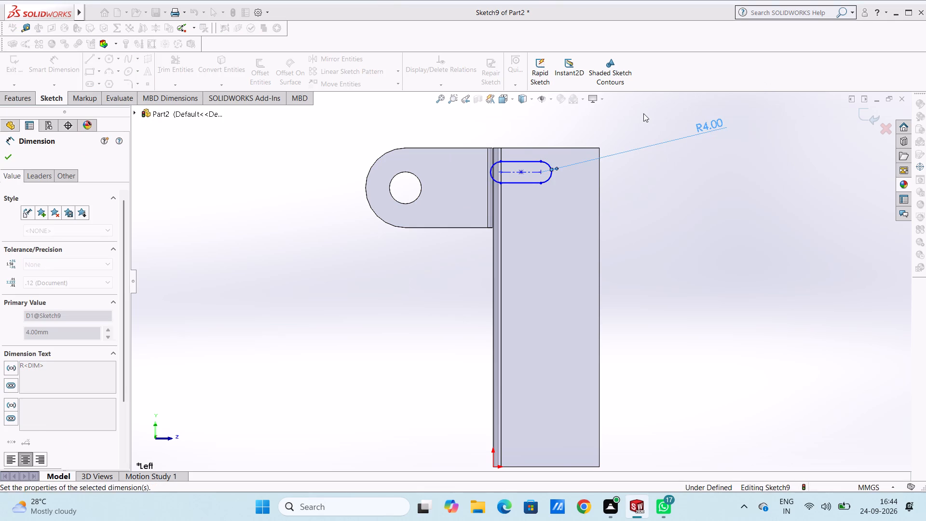
left_click(522, 160)
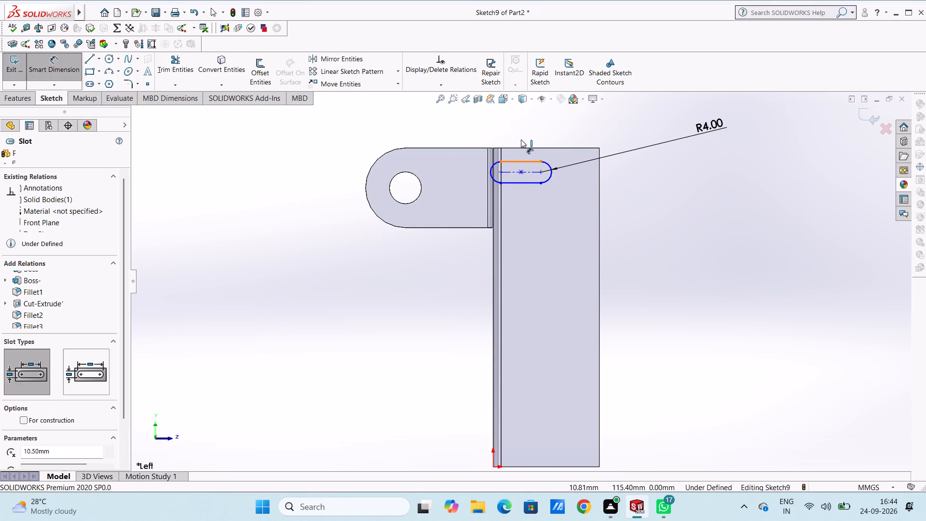
left_click(523, 119)
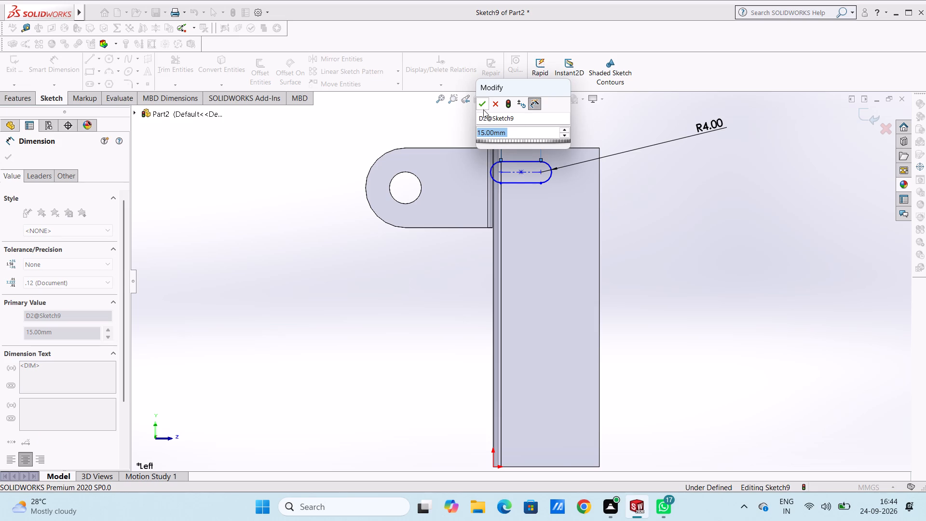
left_click(483, 106)
left_click(449, 117)
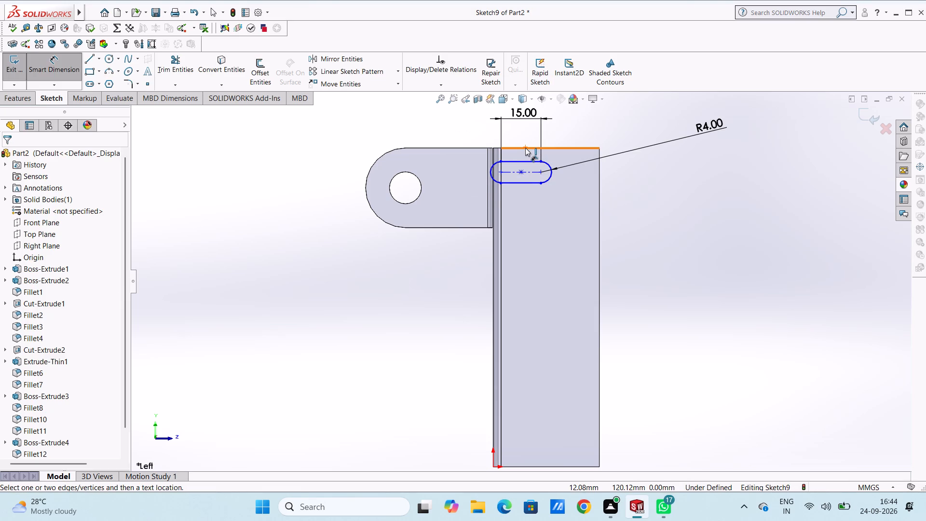
Set the distance from the side wall's top edge to the slot's centreline to 15 mm.
left_click(525, 148)
left_click(522, 173)
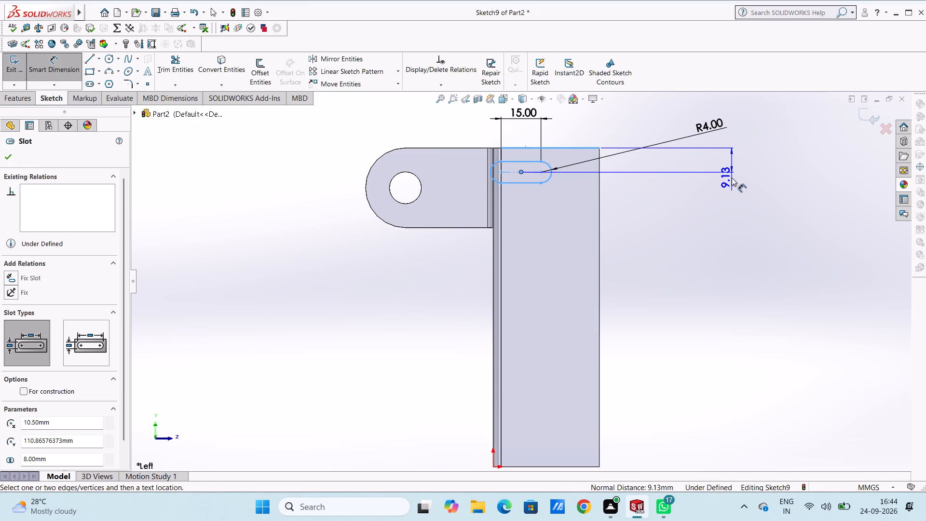
left_click(731, 173)
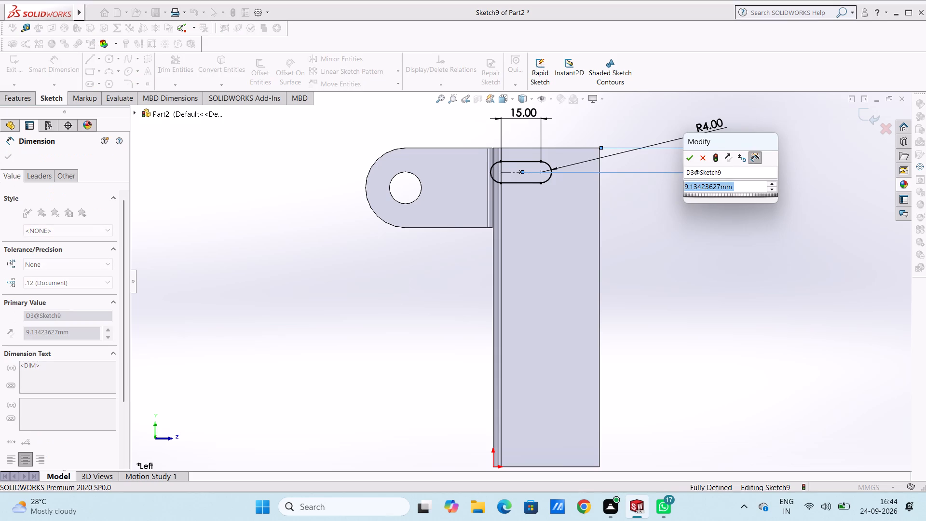
type("15")
key("Return")
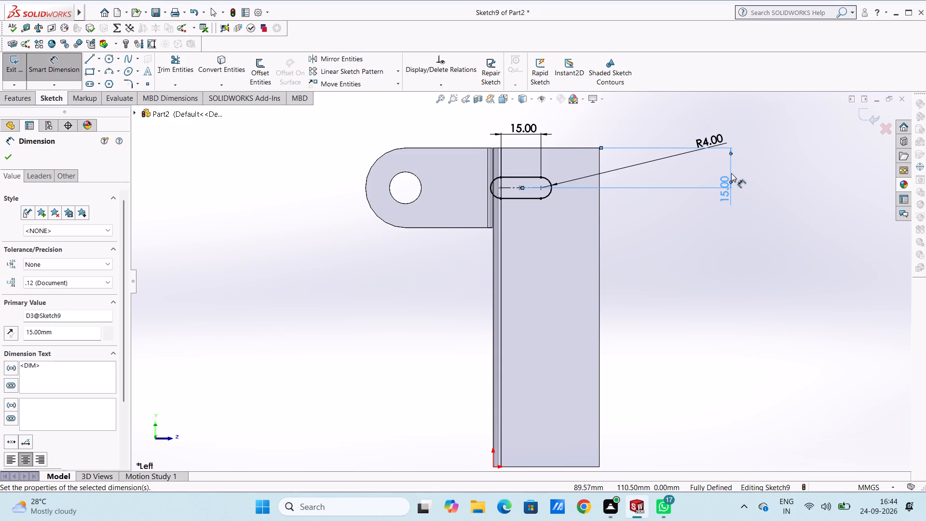
left_click(685, 272)
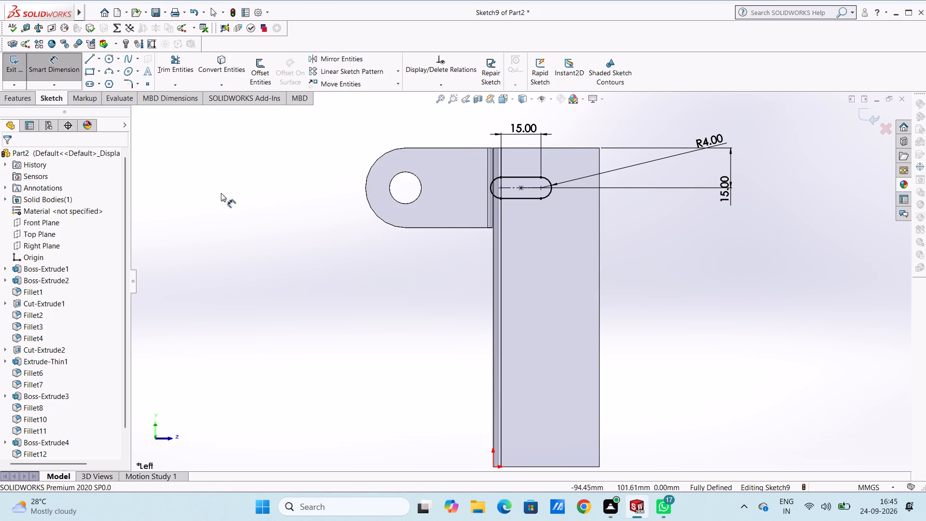
left_click(46, 68)
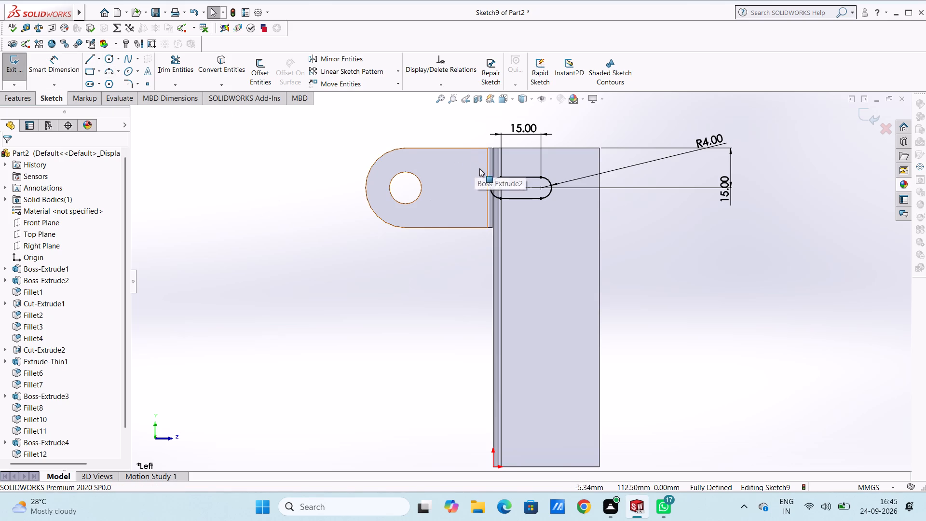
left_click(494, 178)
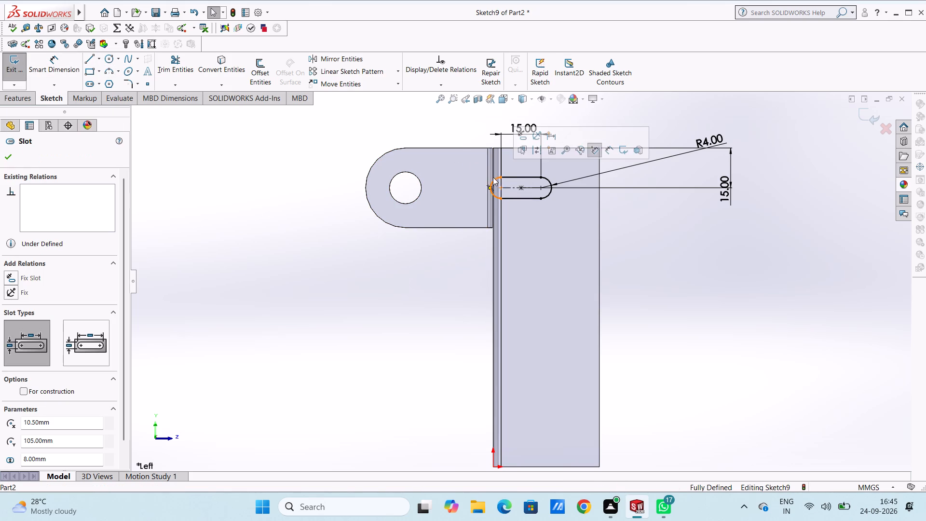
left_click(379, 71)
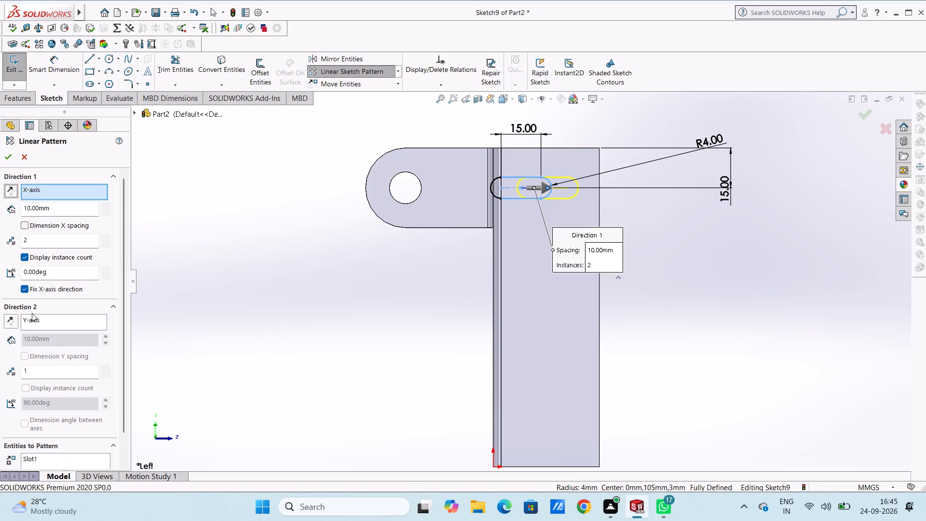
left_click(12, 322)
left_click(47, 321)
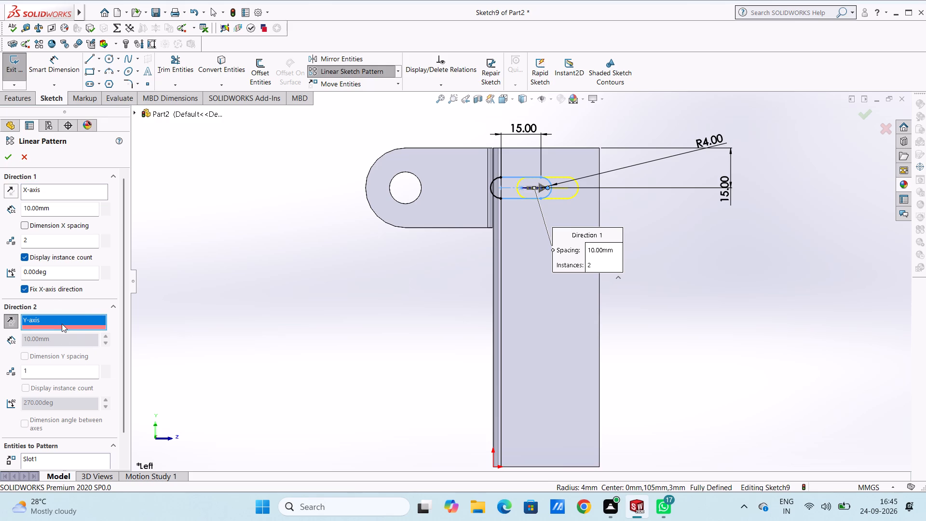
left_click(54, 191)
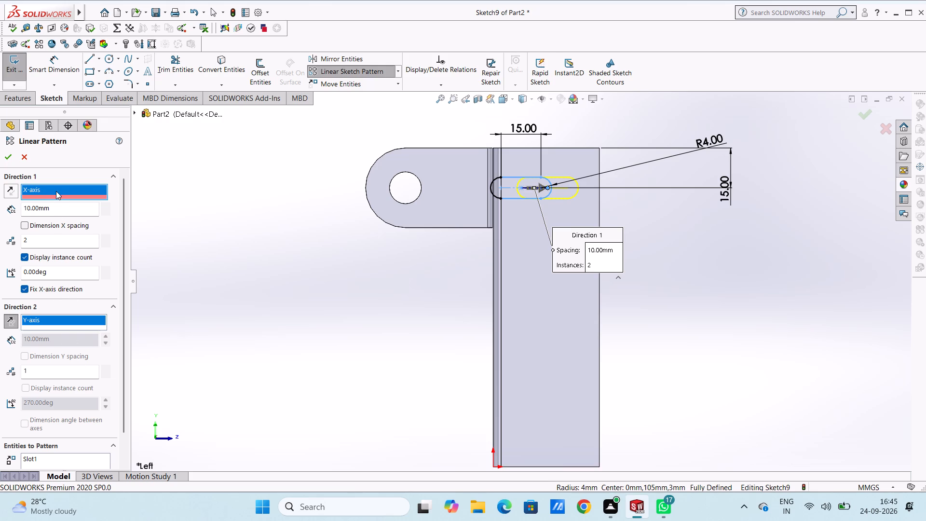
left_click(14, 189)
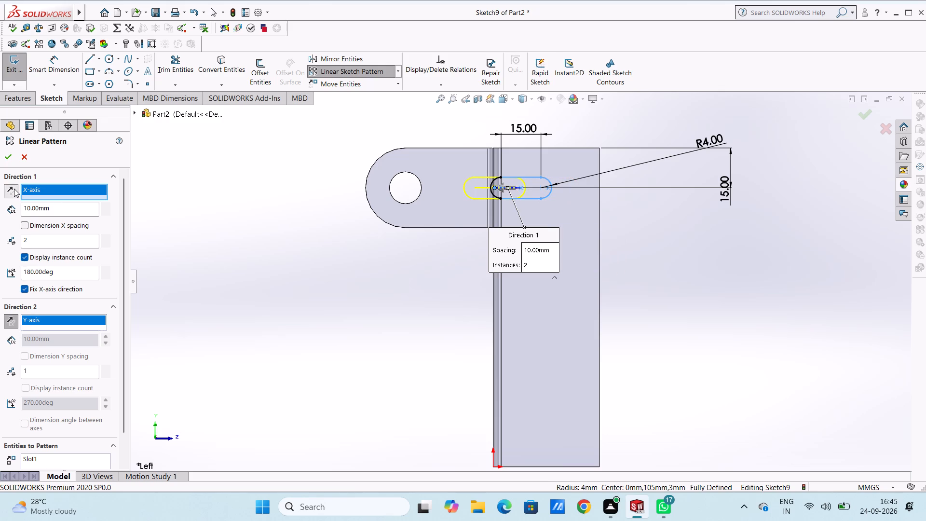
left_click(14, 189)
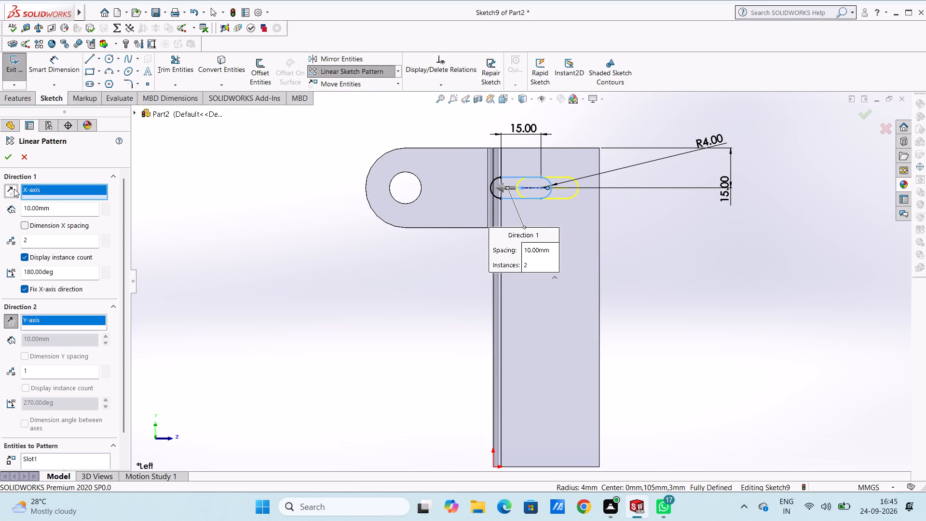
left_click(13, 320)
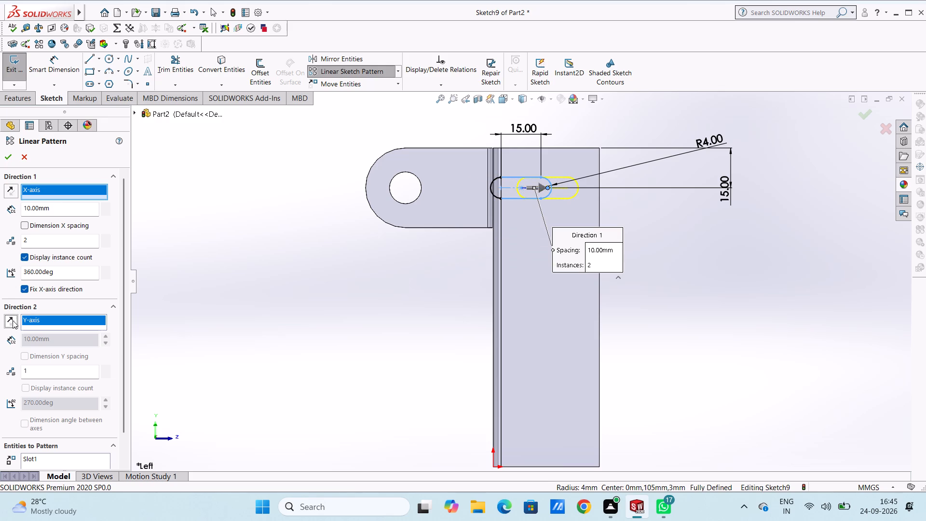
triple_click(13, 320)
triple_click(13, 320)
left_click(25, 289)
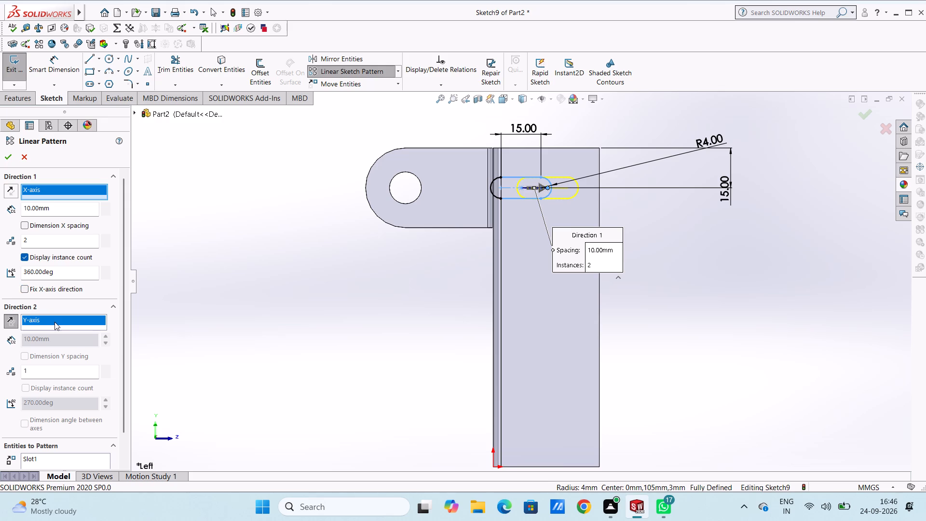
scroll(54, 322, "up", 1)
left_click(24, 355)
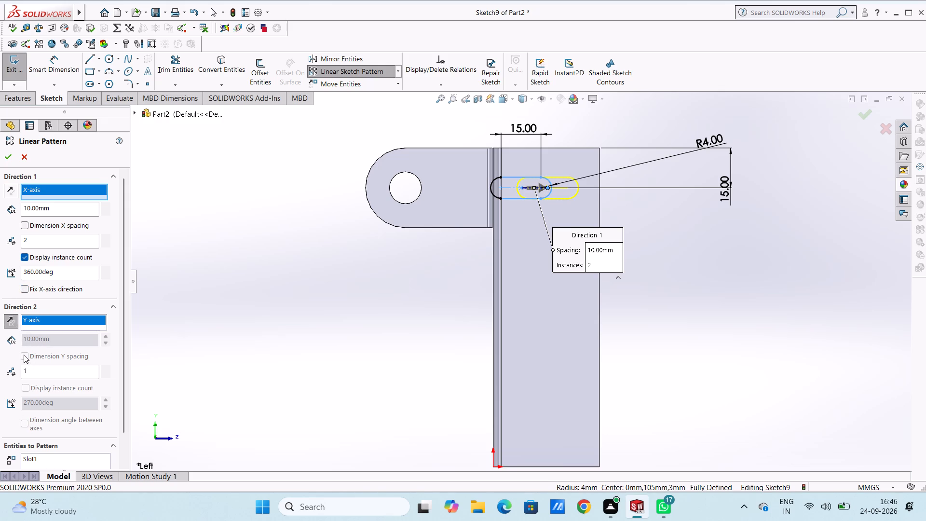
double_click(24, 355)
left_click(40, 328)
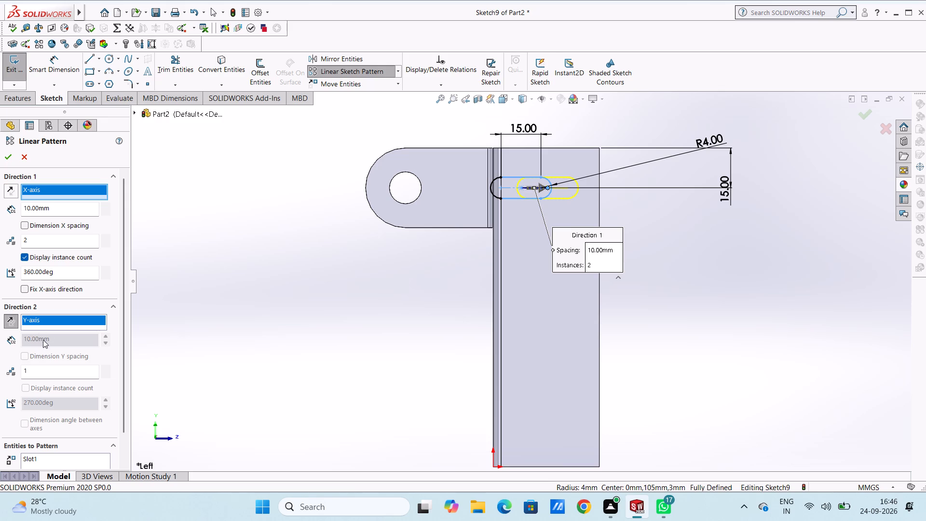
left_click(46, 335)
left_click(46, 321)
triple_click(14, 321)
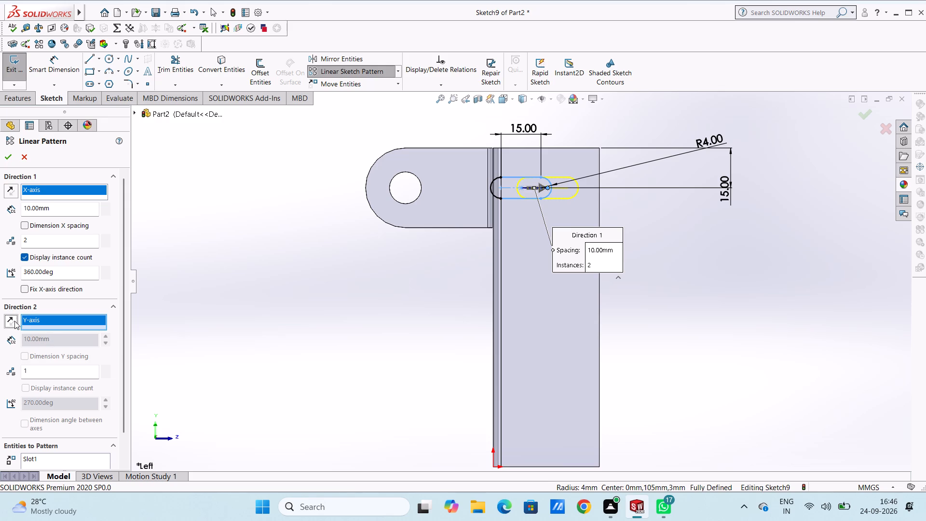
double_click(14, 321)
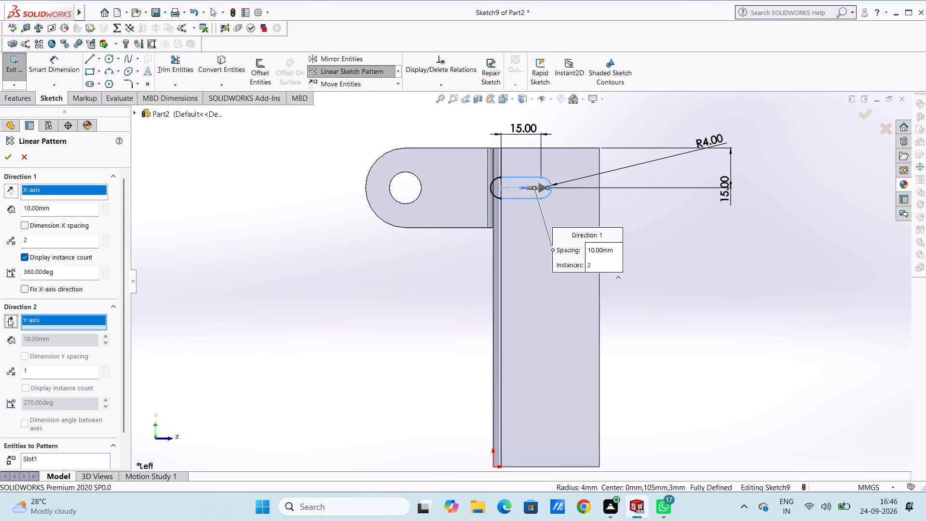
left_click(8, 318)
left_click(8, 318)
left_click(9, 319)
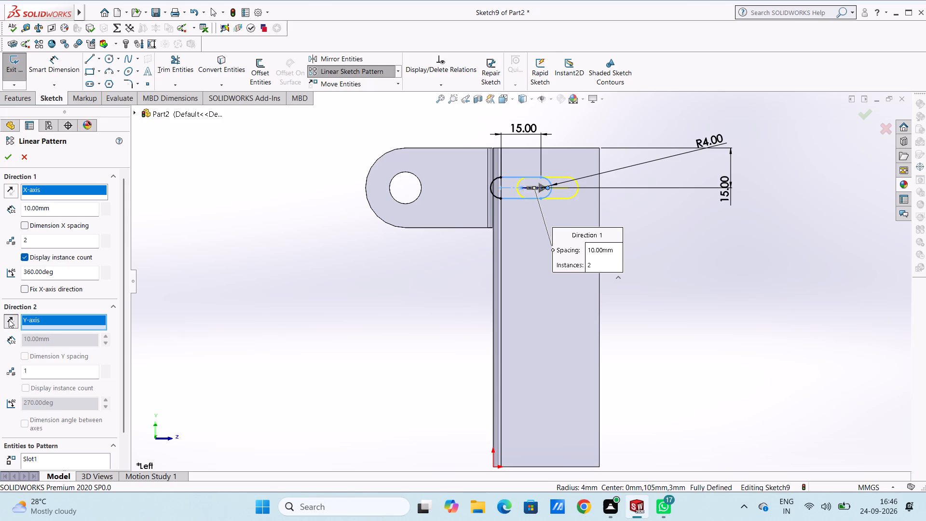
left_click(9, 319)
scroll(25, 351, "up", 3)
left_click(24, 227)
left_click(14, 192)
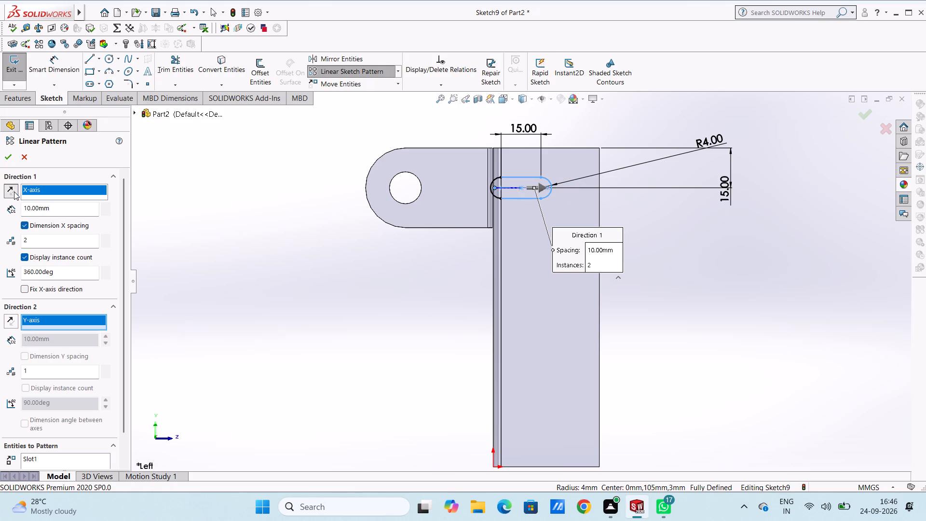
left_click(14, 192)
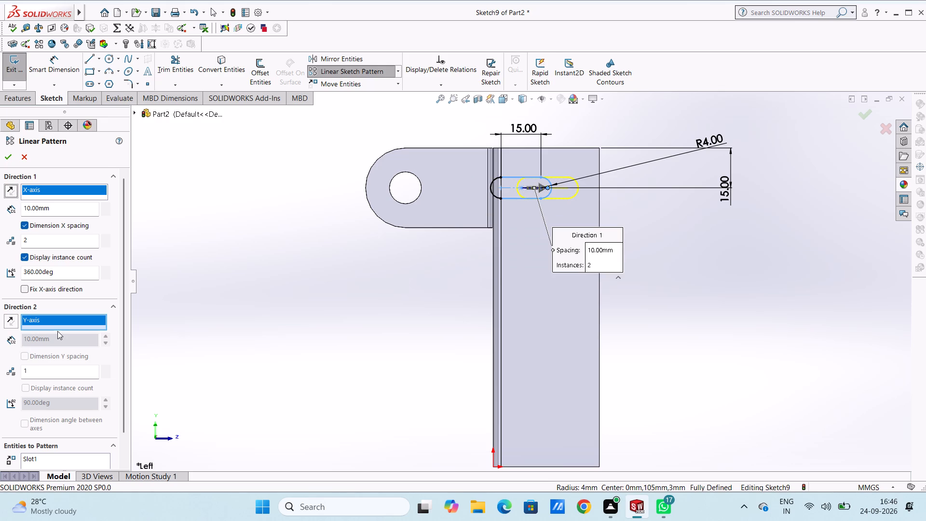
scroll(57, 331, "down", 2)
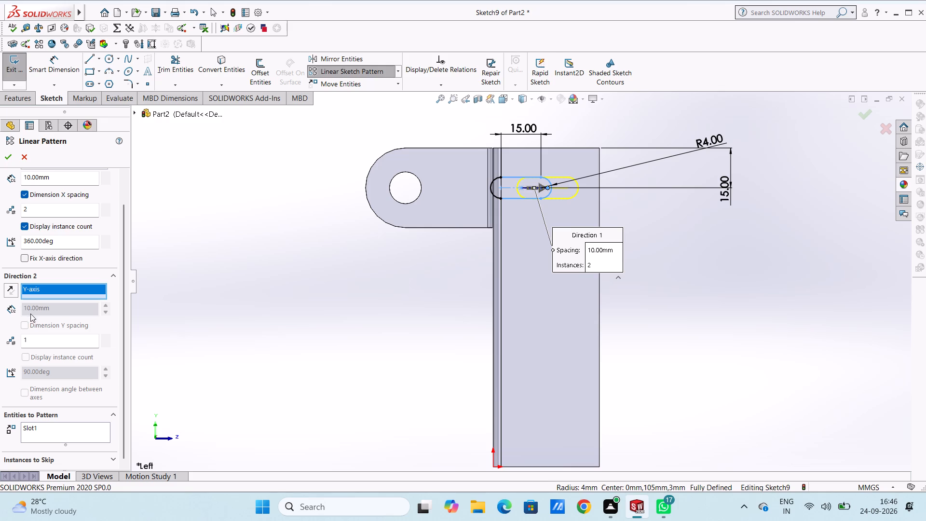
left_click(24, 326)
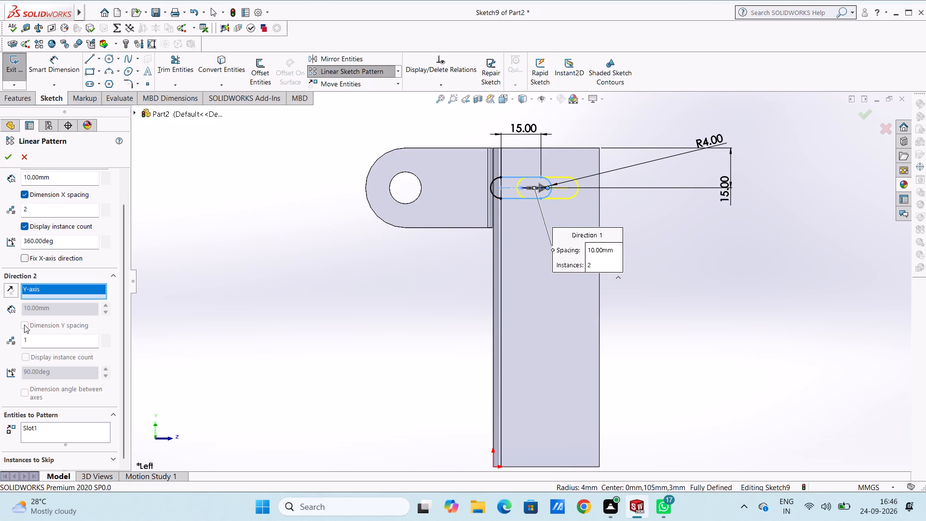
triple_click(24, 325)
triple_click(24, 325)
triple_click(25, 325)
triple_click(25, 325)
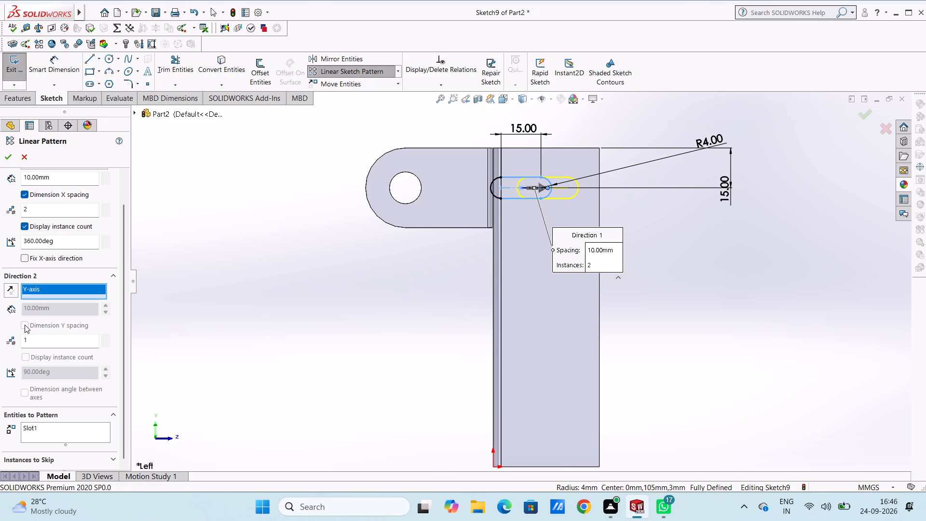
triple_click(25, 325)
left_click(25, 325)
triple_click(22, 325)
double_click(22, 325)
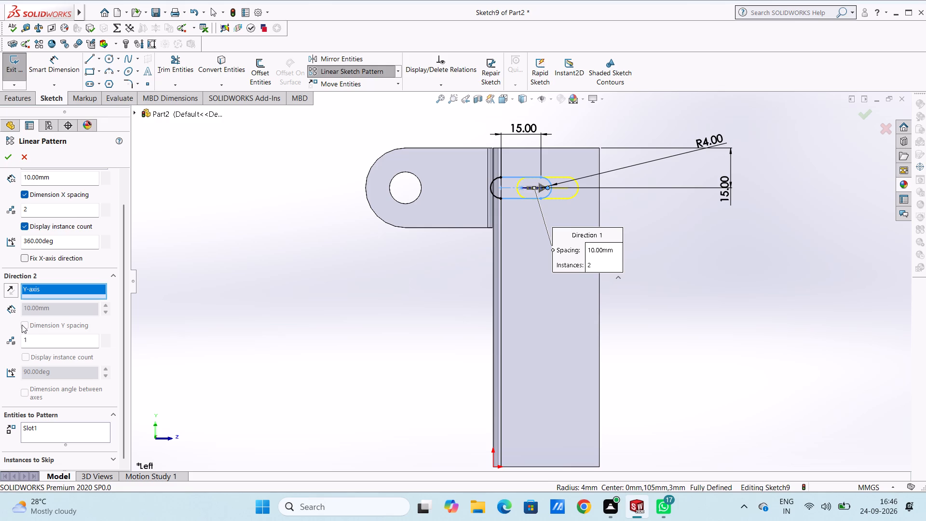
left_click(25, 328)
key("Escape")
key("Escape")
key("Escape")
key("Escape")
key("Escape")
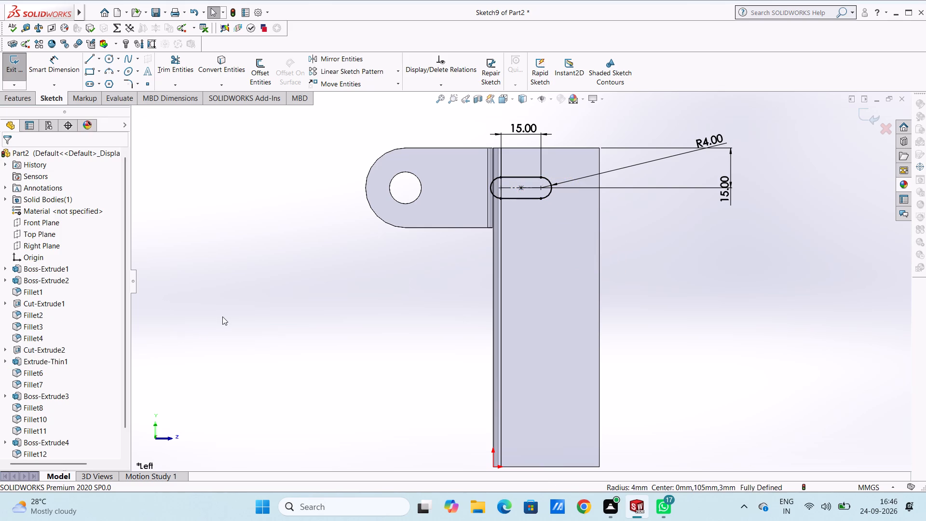
Sketch a second horizontal straight slot, 15 mm between centres and 8 mm wide, starting on the fillet edge about 14 mm below the first.
left_click(91, 85)
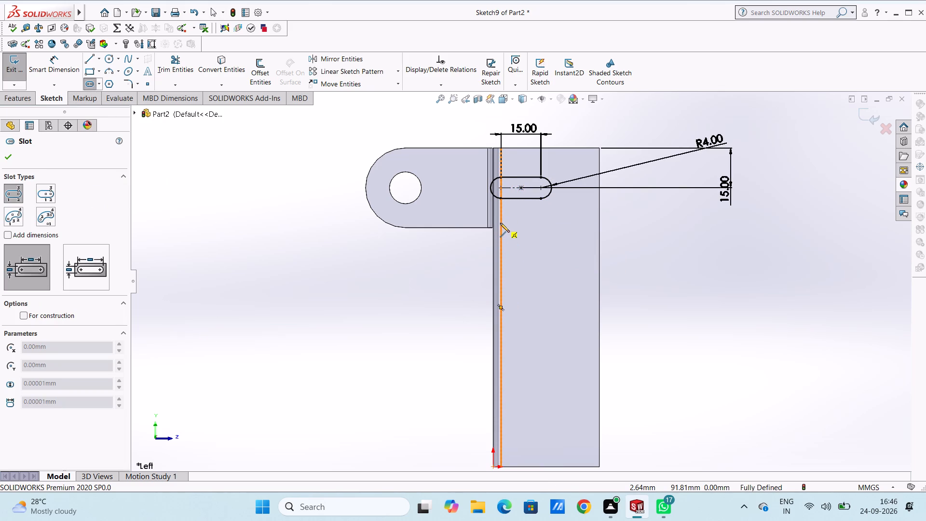
left_click(500, 224)
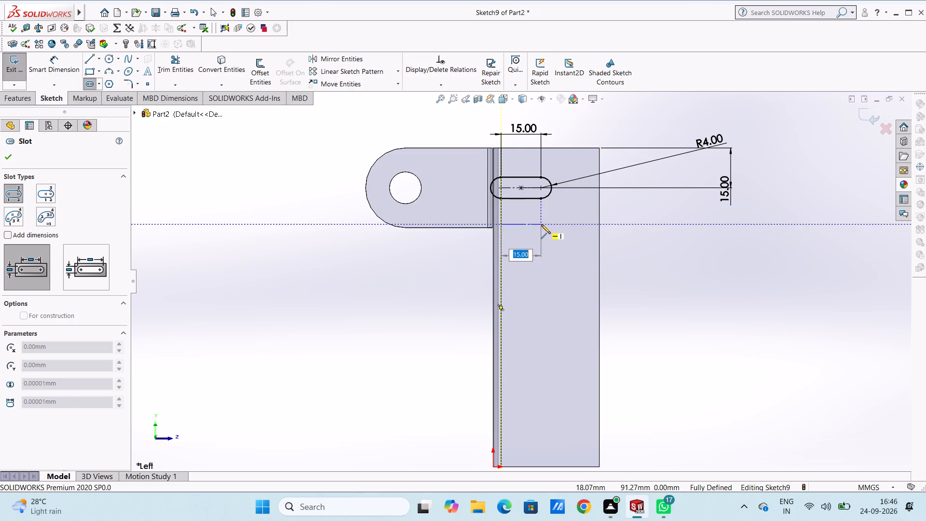
left_click(541, 224)
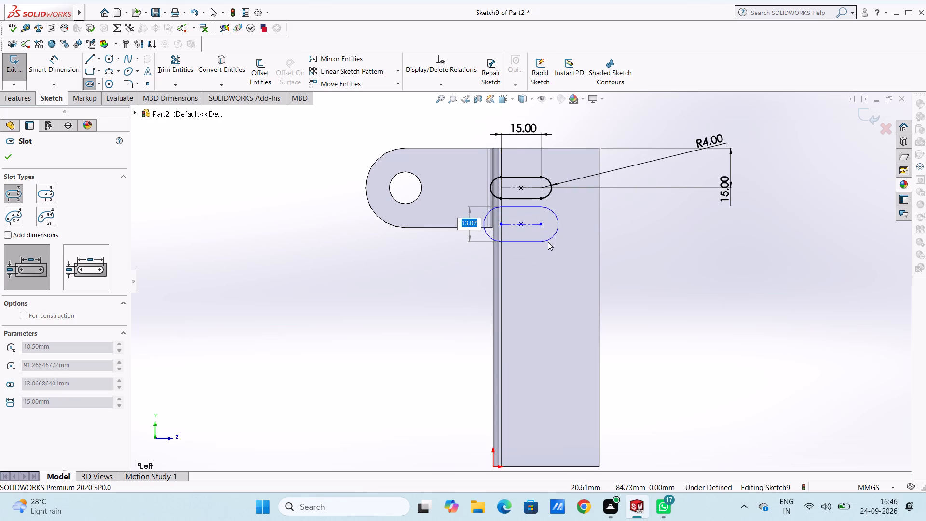
key("8")
key("Return")
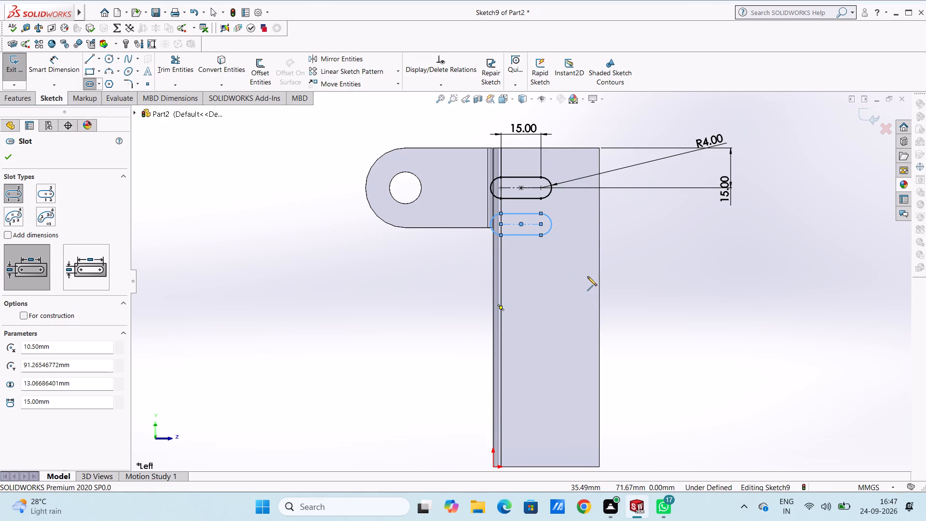
Sketch a third horizontal slot, 15 mm between centres and 8 mm wide, from the fillet edge about 14 mm below the second.
left_click(502, 260)
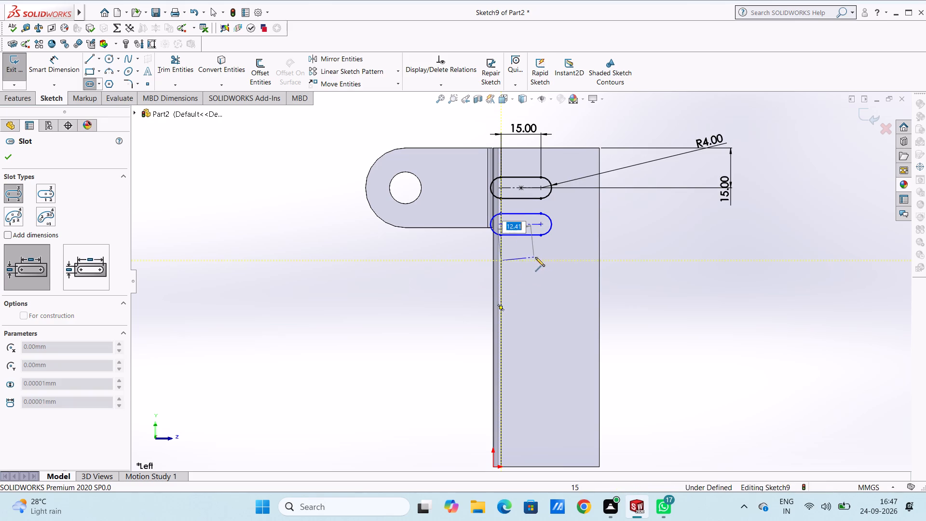
left_click(542, 259)
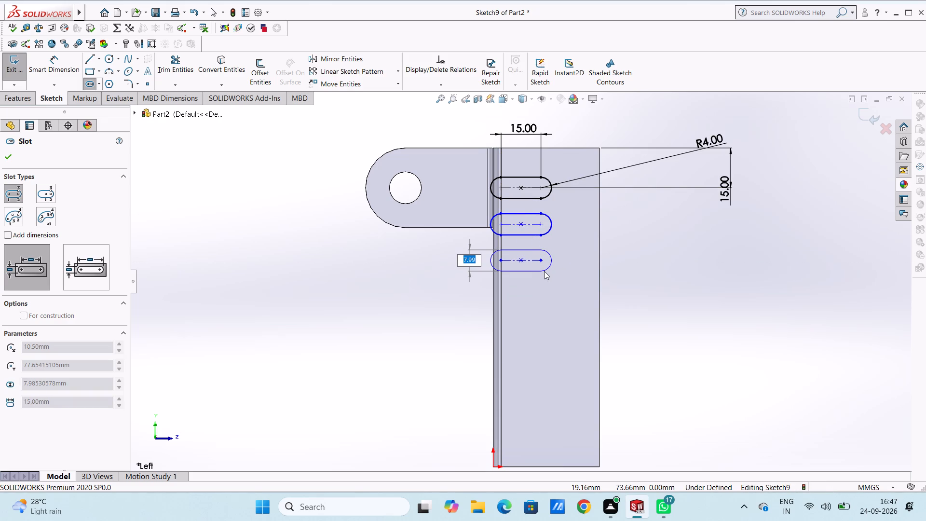
key("8")
key("Return")
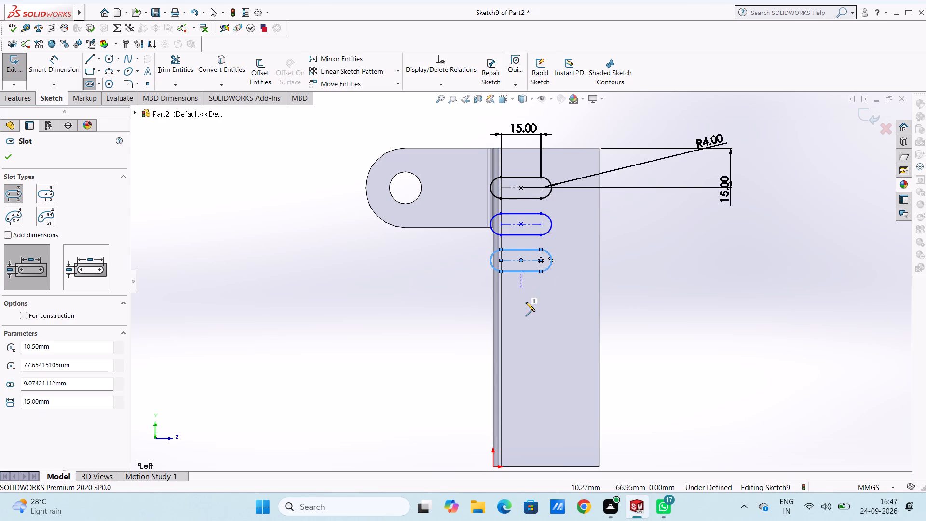
Sketch a fourth horizontal slot, 15 mm between centres and 8 mm wide, from the fillet edge about 12 mm below the third.
left_click(501, 293)
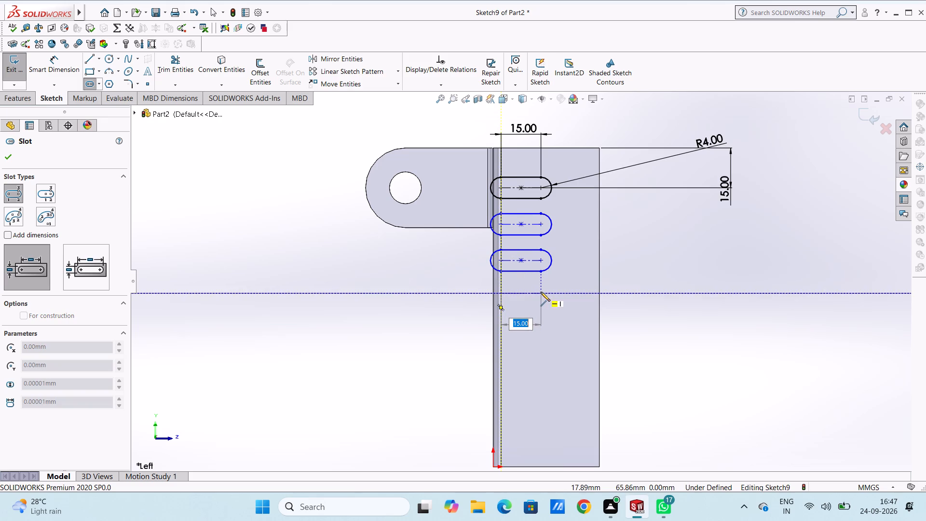
left_click(541, 292)
key("8")
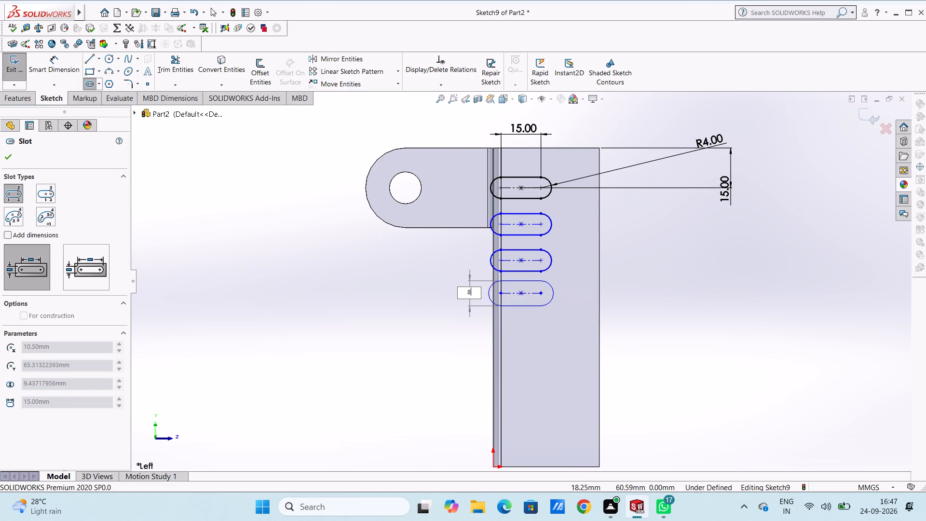
key("Return")
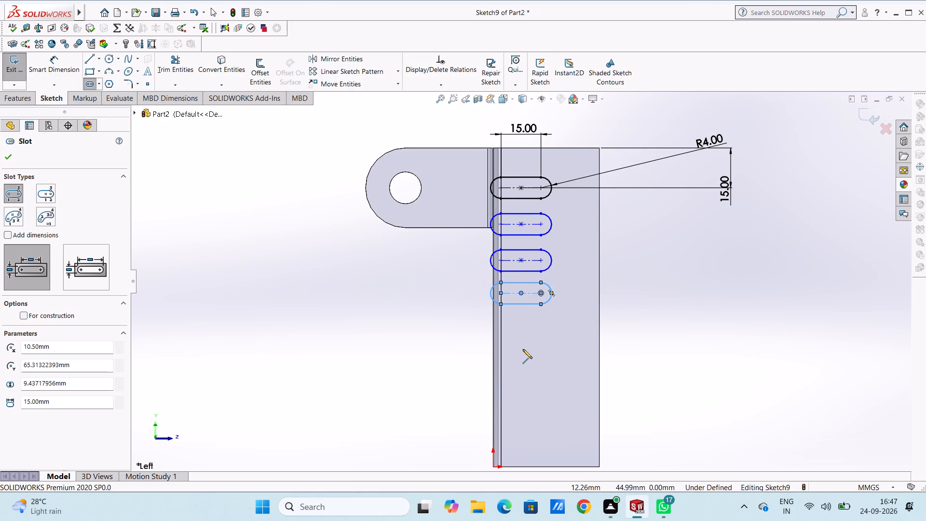
Sketch a fifth horizontal slot, 15 mm between centres and 8 mm wide, from the fillet edge about 17 mm below the fourth.
left_click(501, 338)
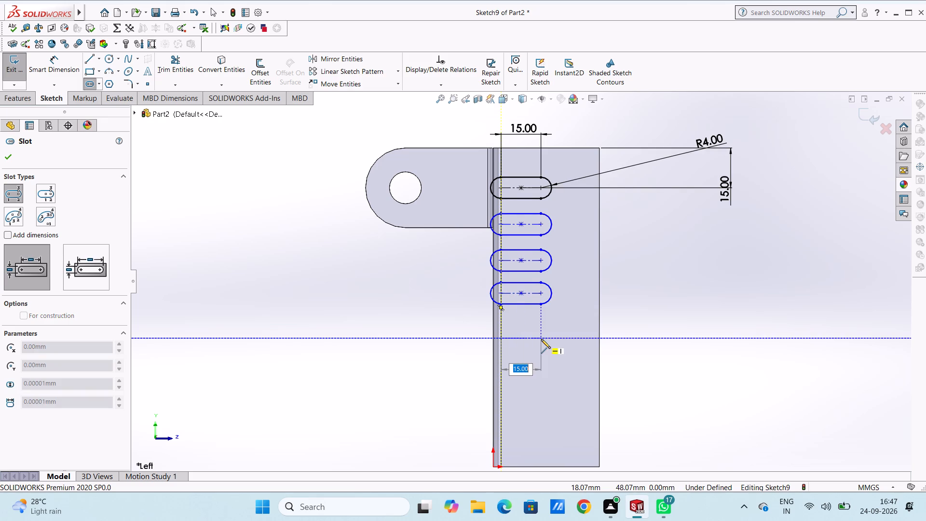
left_click(541, 339)
key("8")
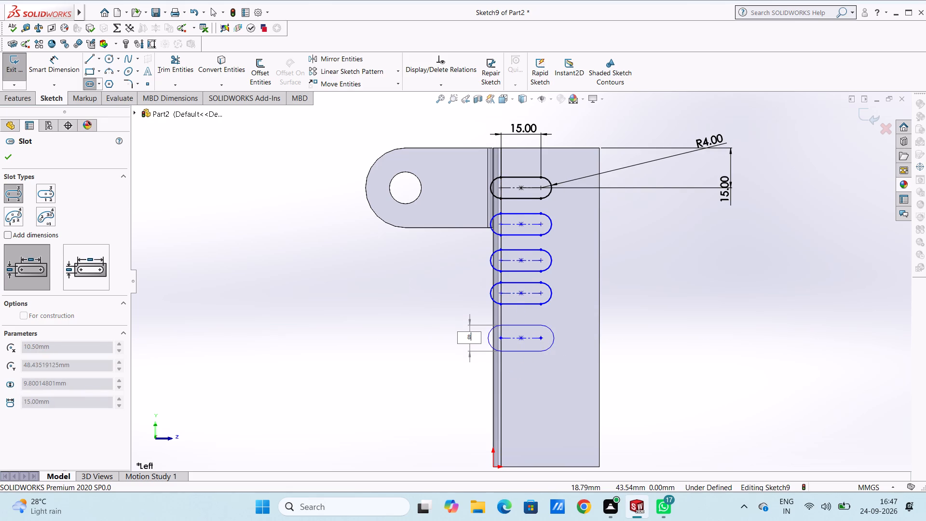
key("Return")
Sketch a sixth horizontal slot, 15 mm between centres and 8 mm wide, from the fillet edge about 17 mm below the fifth.
scroll(543, 351, "up", 2)
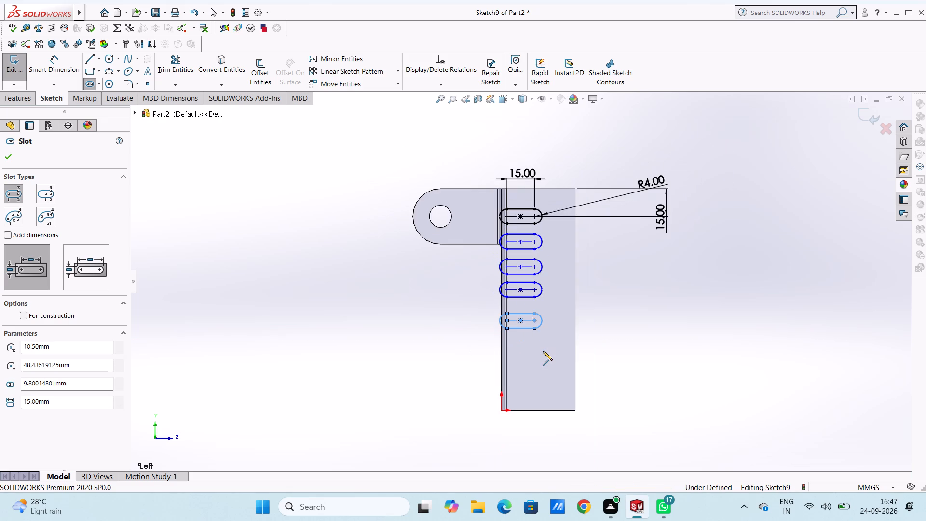
left_click(507, 352)
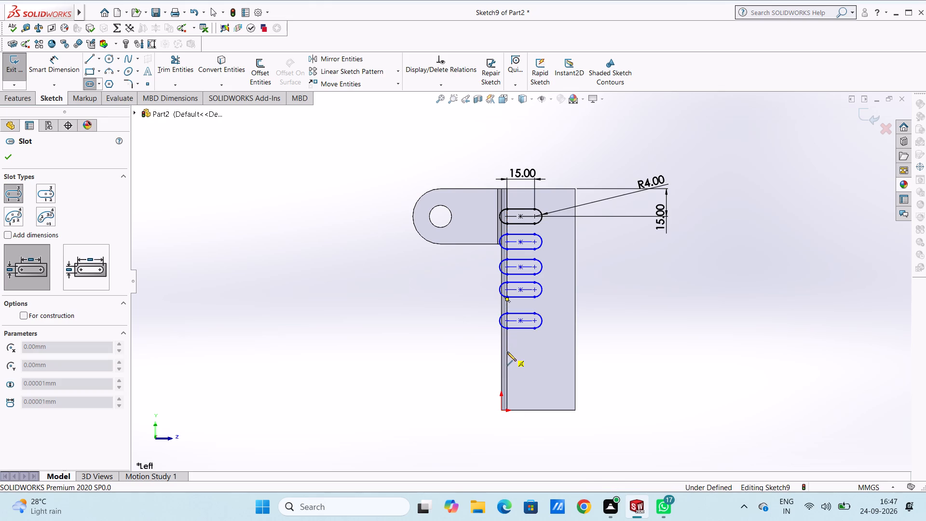
left_click(536, 351)
key("8")
key("Return")
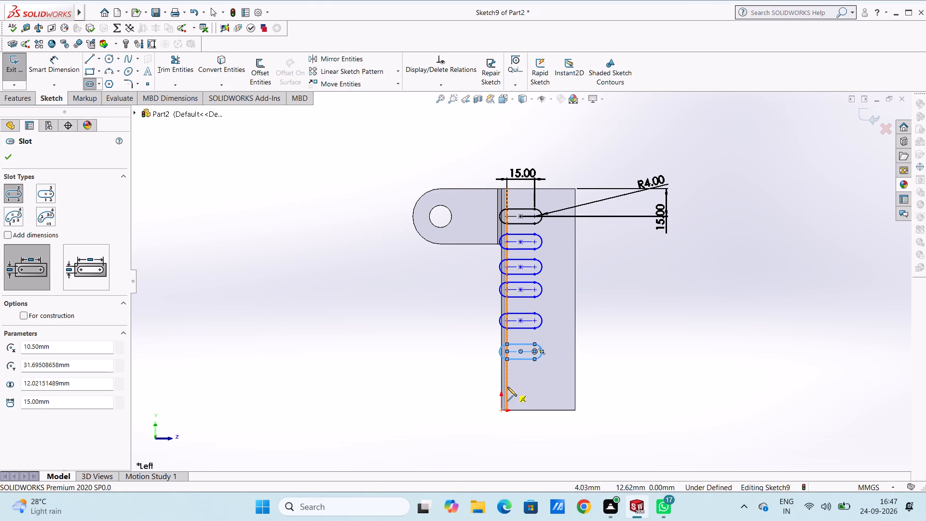
Sketch a seventh horizontal slot, 15 mm between centres and 8 mm wide, from the fillet edge about 18 mm below the sixth.
left_click(506, 385)
left_click(536, 386)
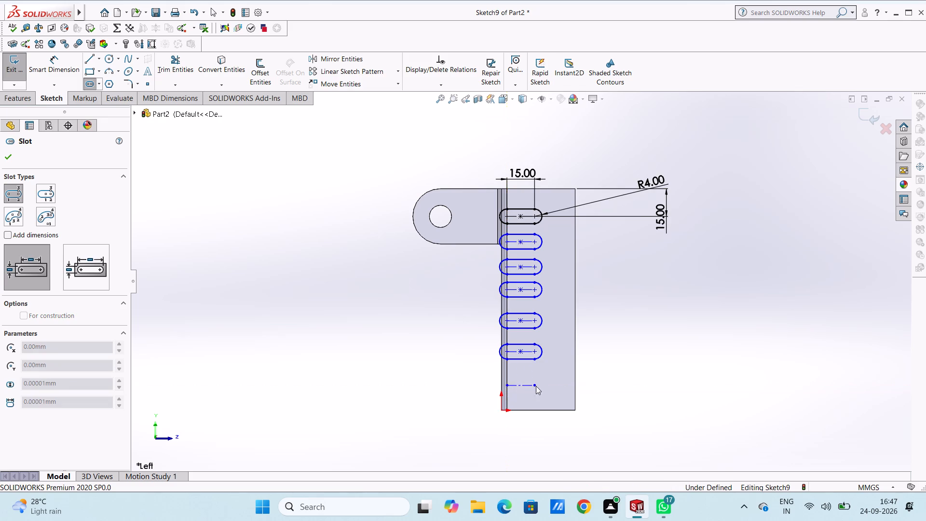
key("8")
key("Return")
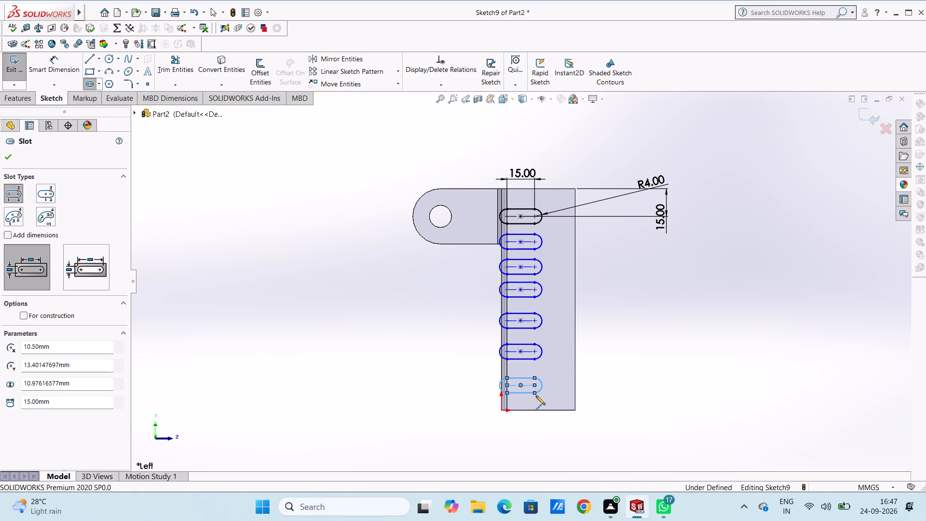
key("Escape")
key("Escape")
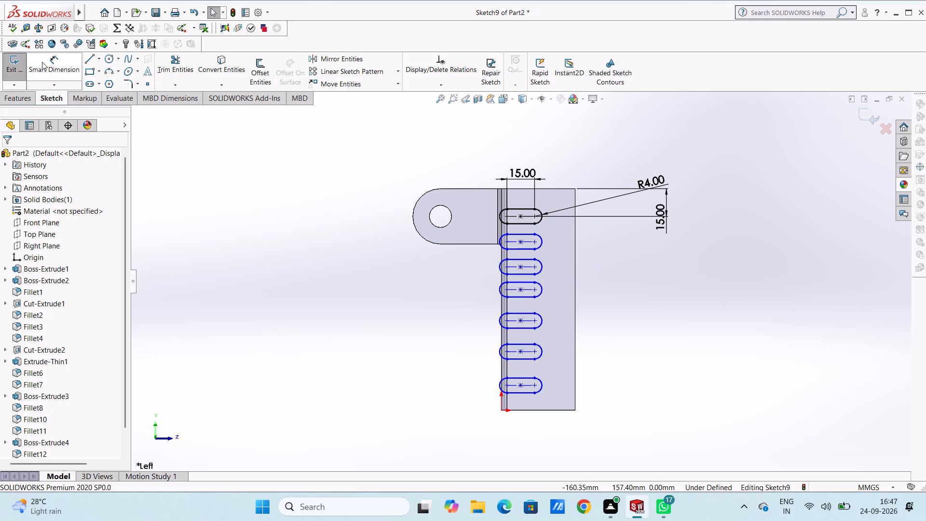
Set the distance from the lowest slot's centre to the side wall's bottom edge to 15 mm.
left_click(59, 62)
left_click(518, 385)
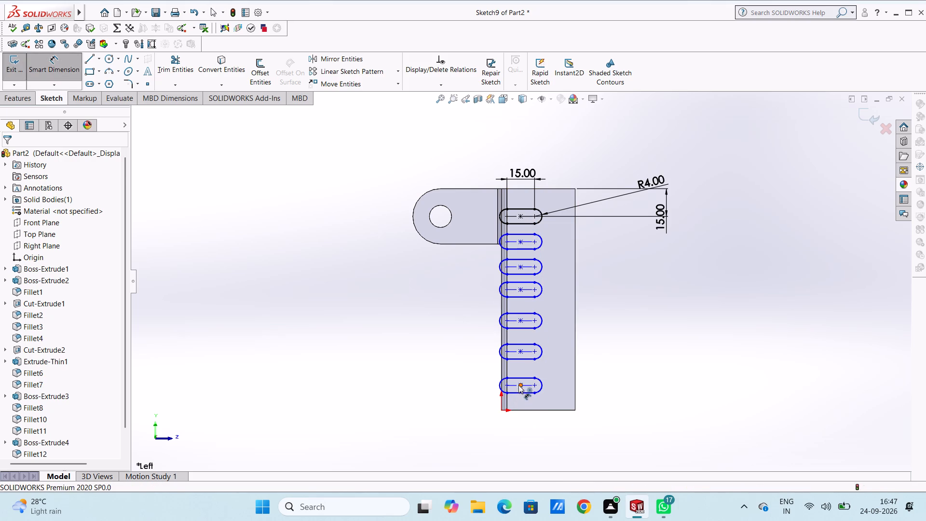
left_click(528, 412)
left_click(528, 411)
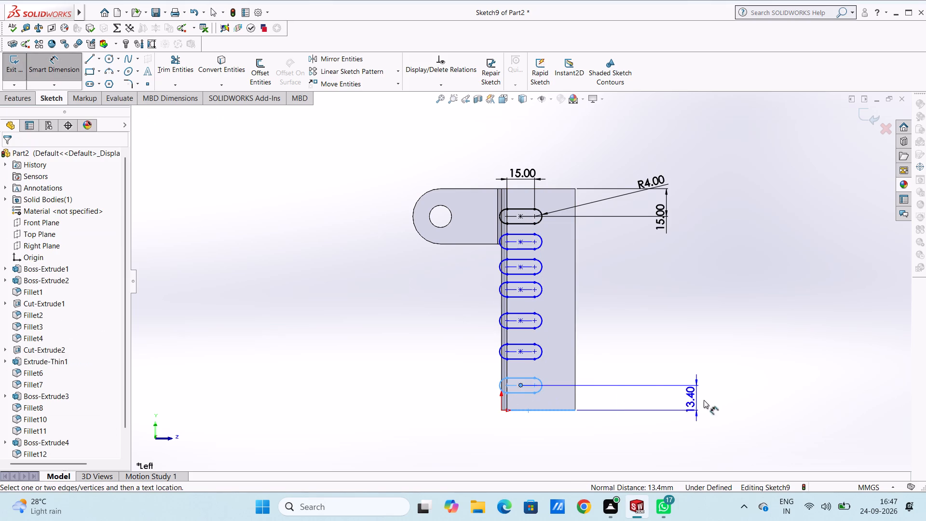
left_click(722, 398)
type("15")
key("Return")
left_click(656, 342)
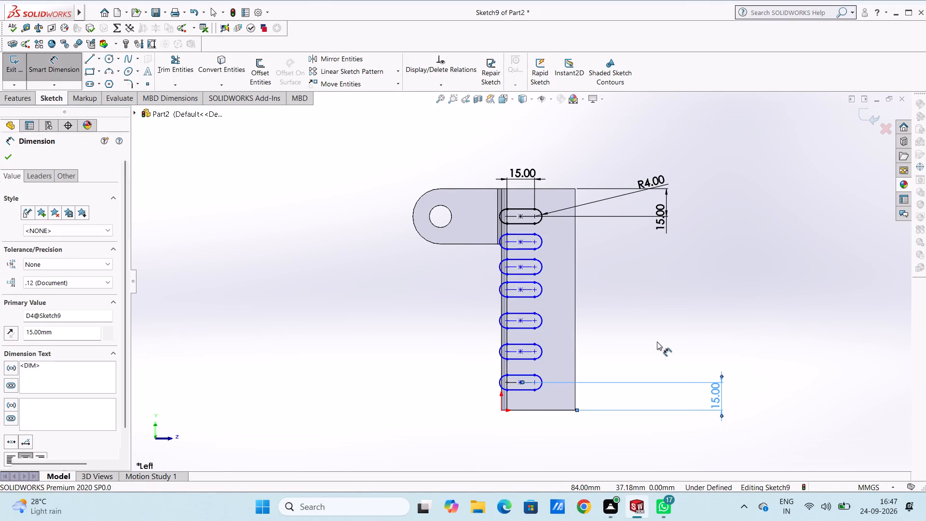
Dimension the radius of the lowest slot's end at the fillet side, keeping the size as drawn.
left_click(501, 386)
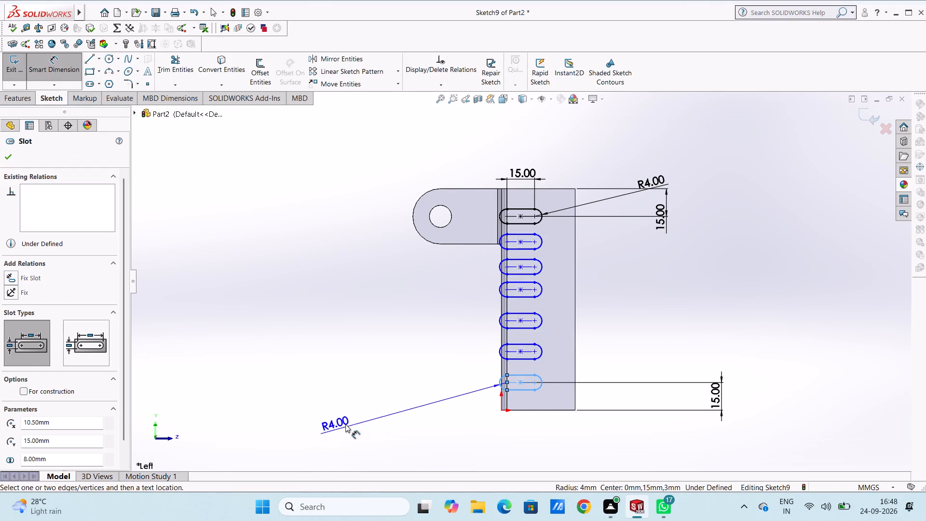
left_click(345, 438)
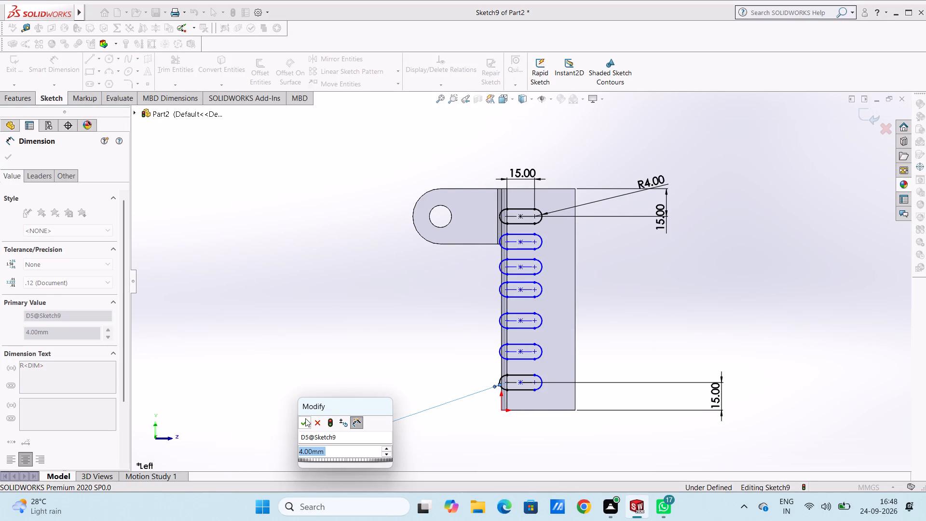
left_click(305, 418)
left_click(325, 356)
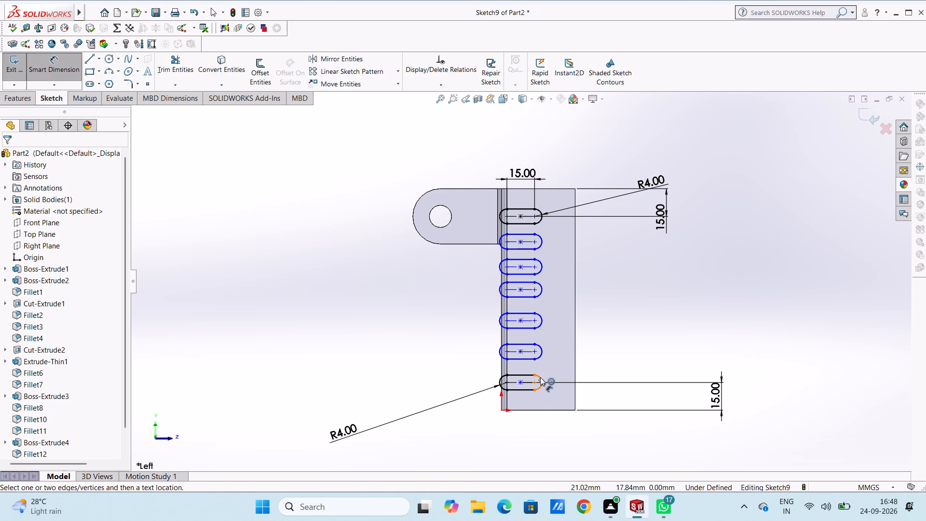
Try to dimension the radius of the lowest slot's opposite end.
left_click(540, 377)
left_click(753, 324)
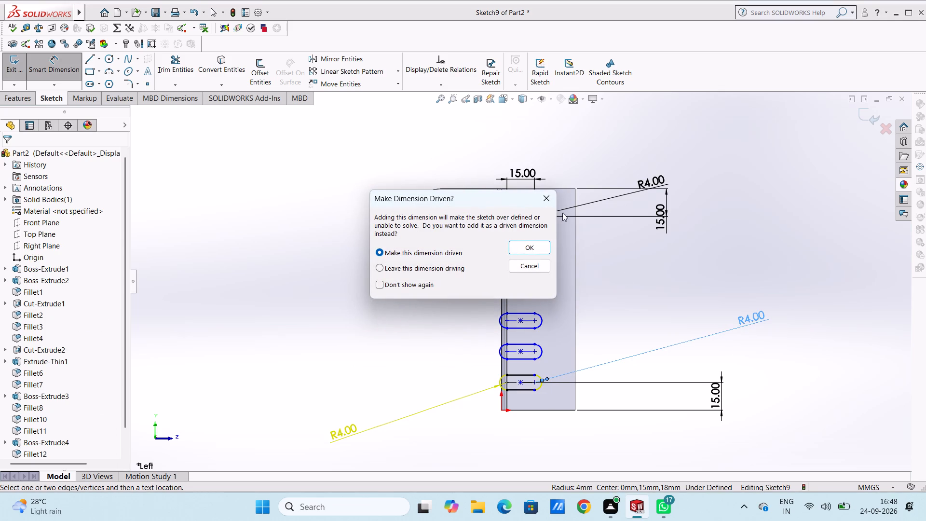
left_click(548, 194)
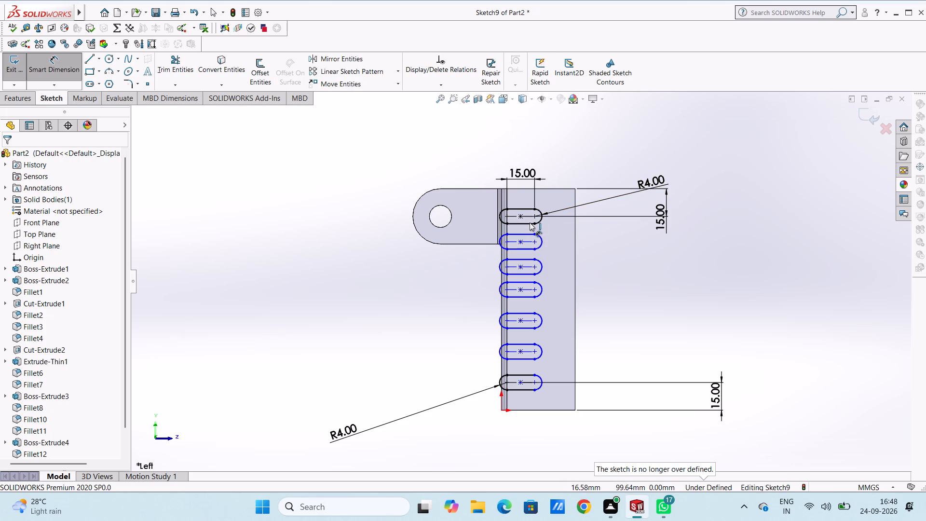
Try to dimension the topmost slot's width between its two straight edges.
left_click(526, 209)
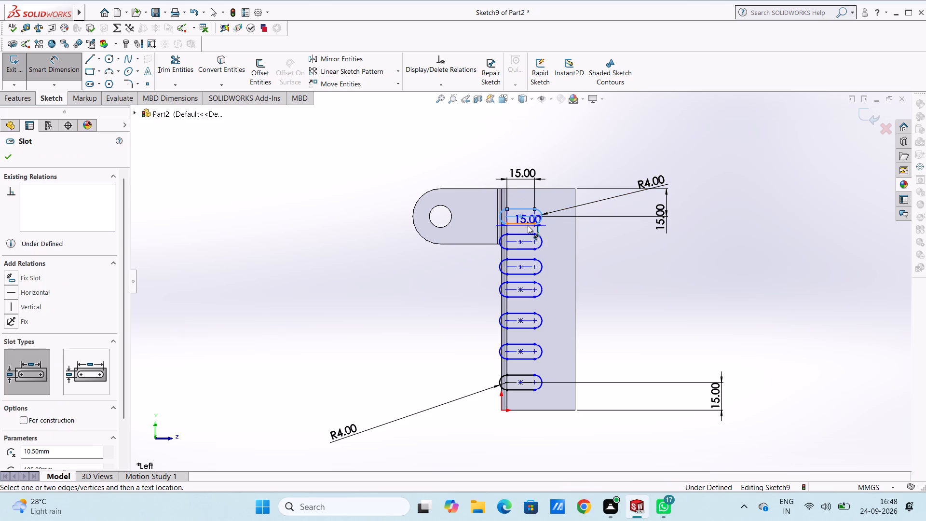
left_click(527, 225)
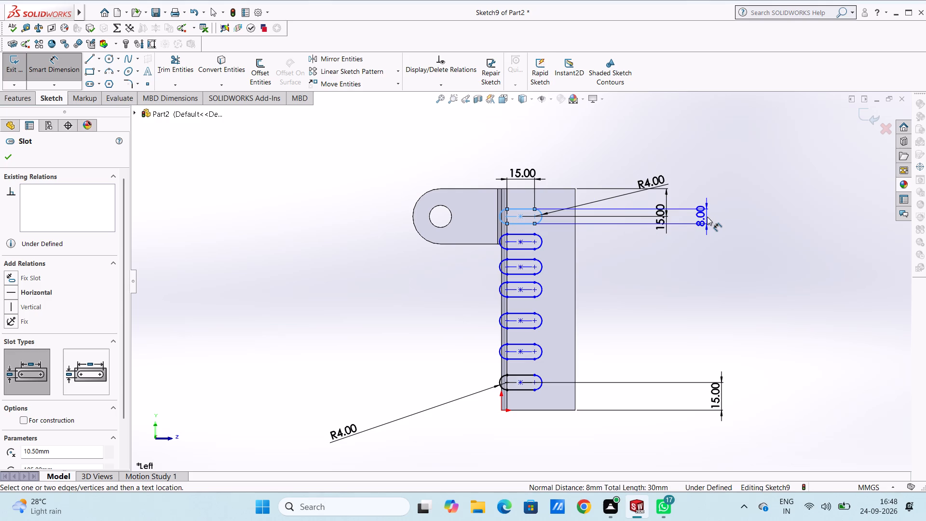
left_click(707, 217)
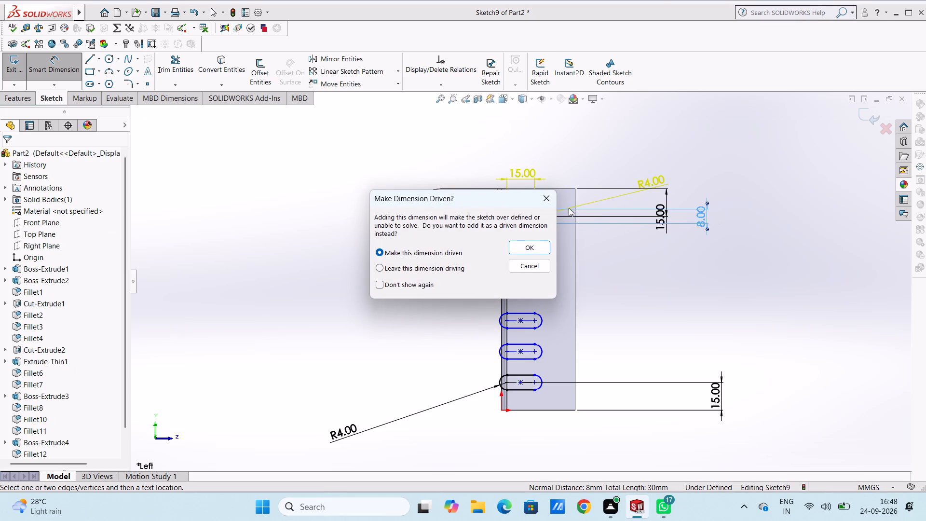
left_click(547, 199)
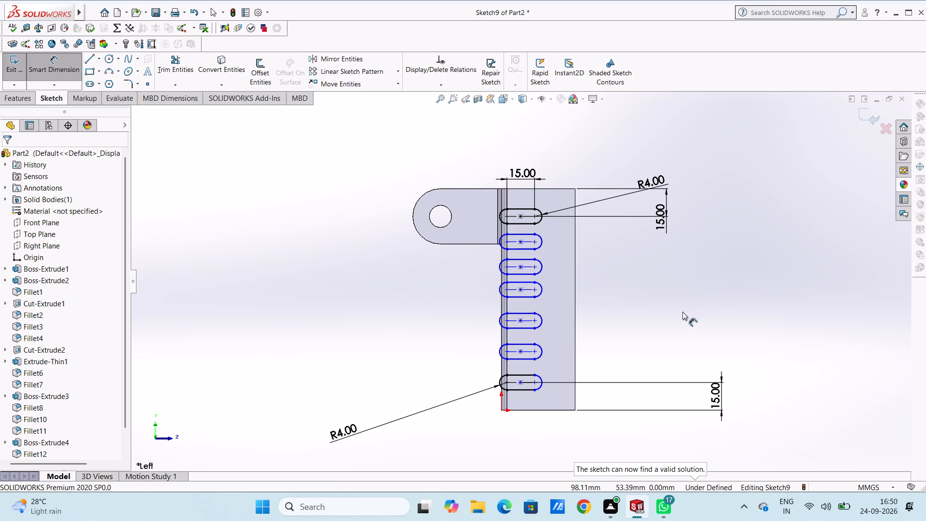
Set the distance from the topmost slot's lower straight edge to the second slot's centre to 16.4 mm.
left_click(529, 223)
left_click(519, 240)
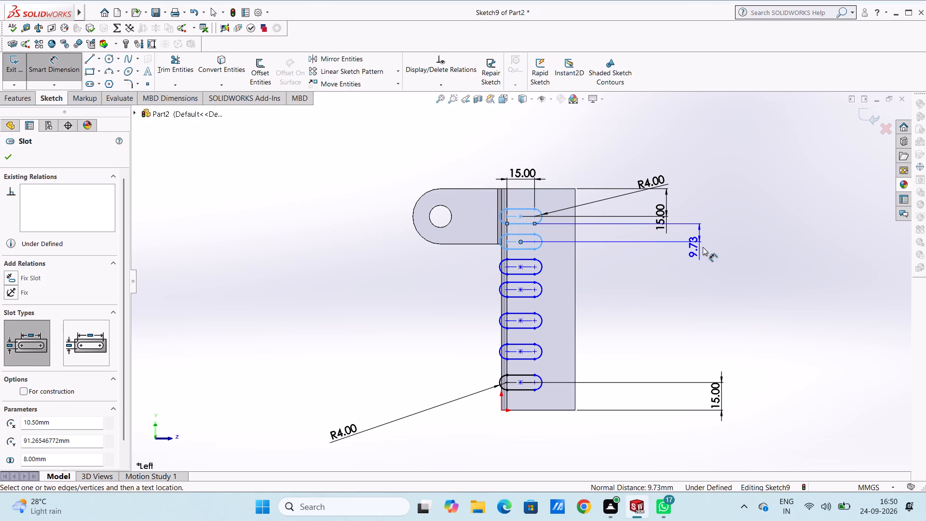
left_click(709, 246)
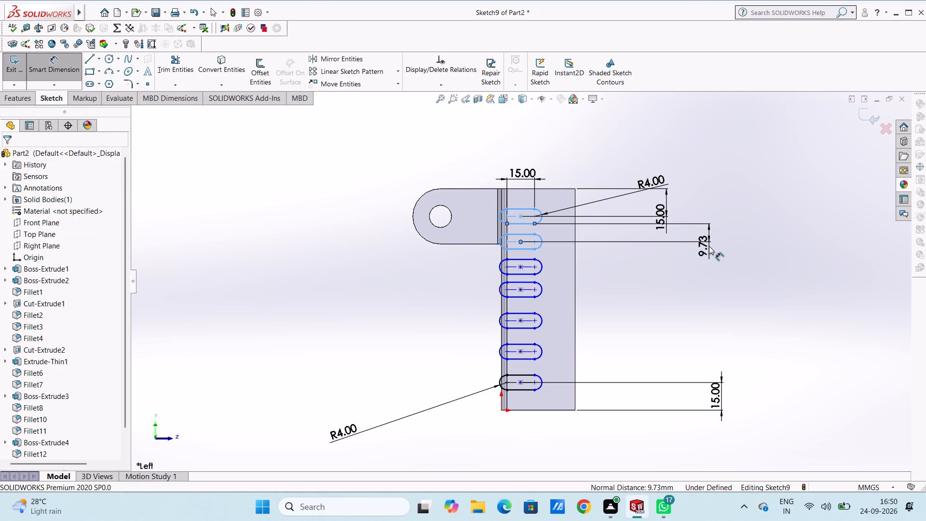
type("16.4")
key("Return")
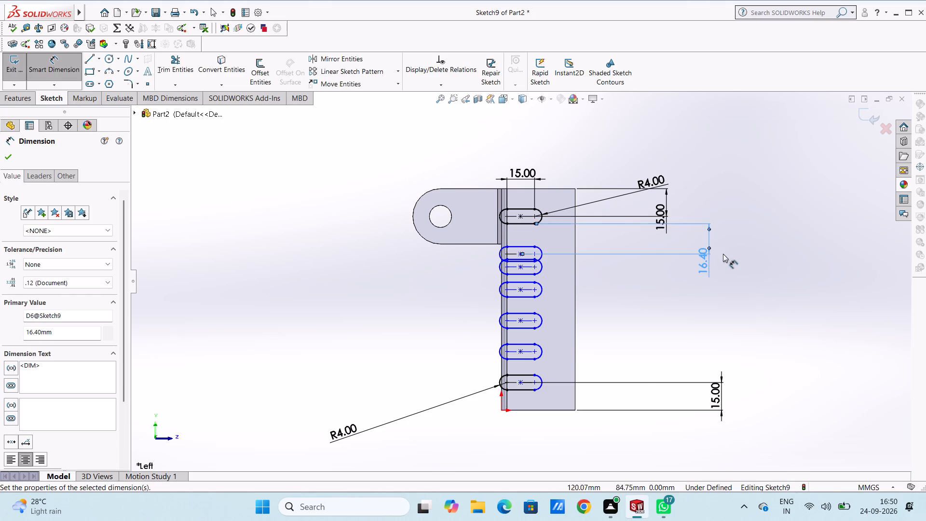
left_click(651, 320)
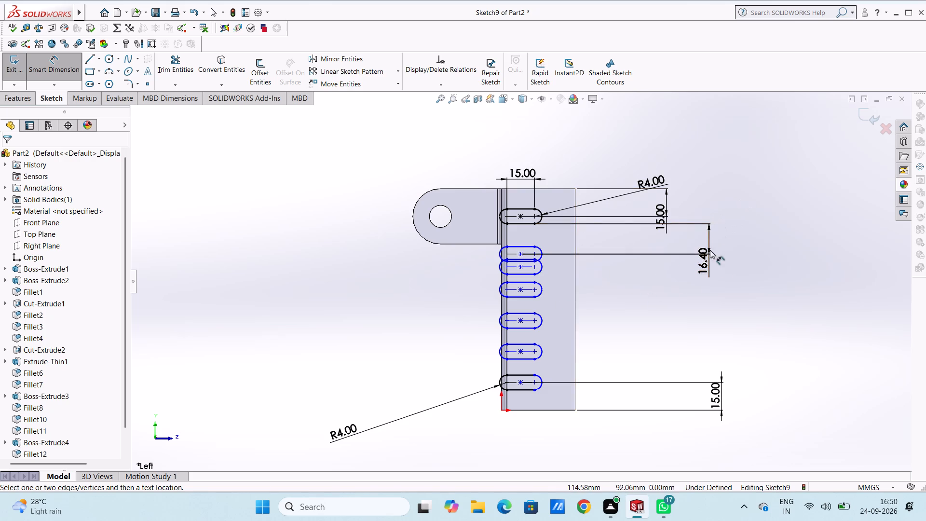
Undo the last value change on the spacing between the first and second slots.
key("ctrl+z")
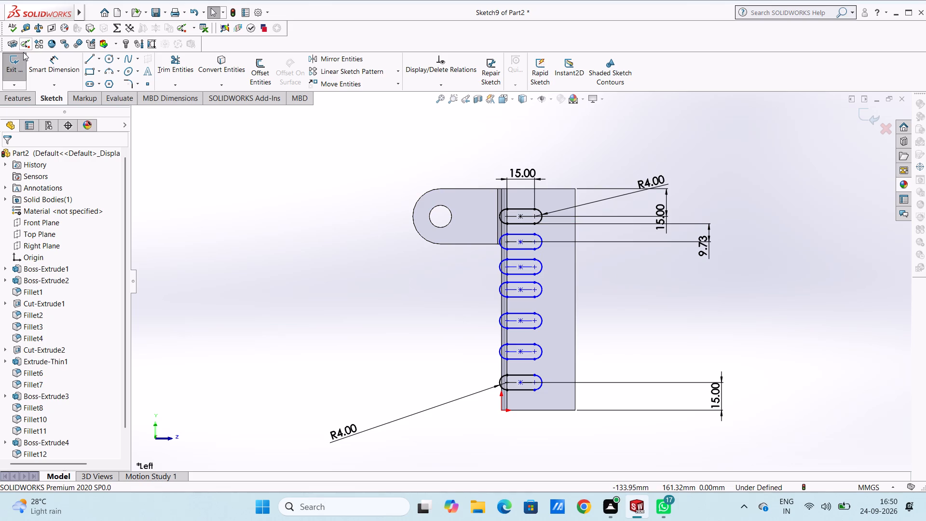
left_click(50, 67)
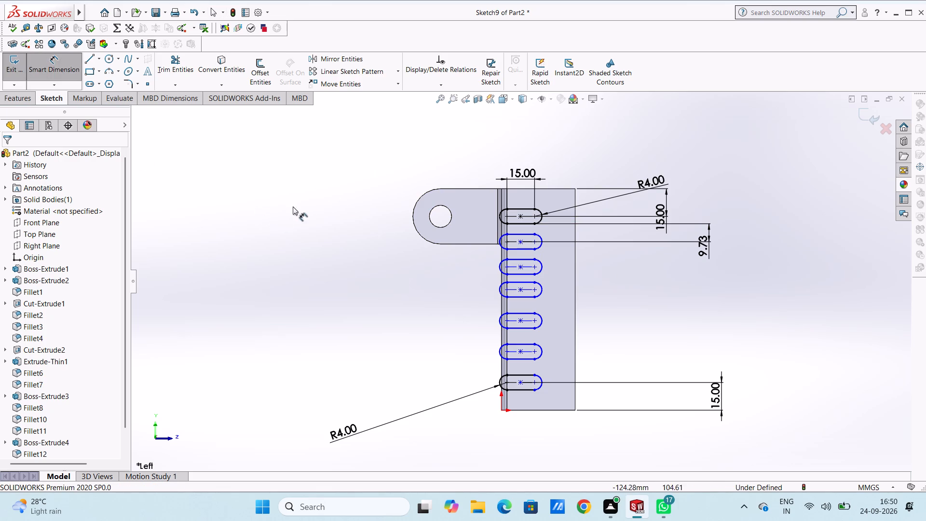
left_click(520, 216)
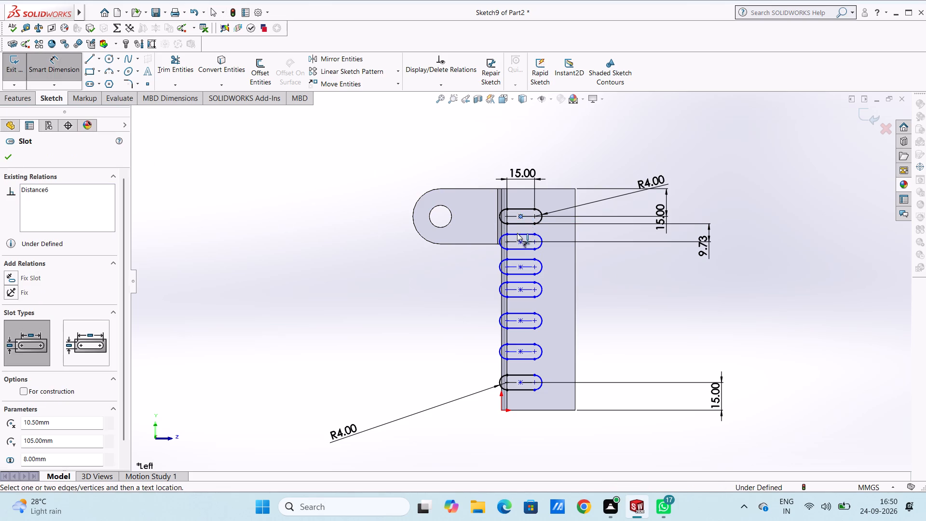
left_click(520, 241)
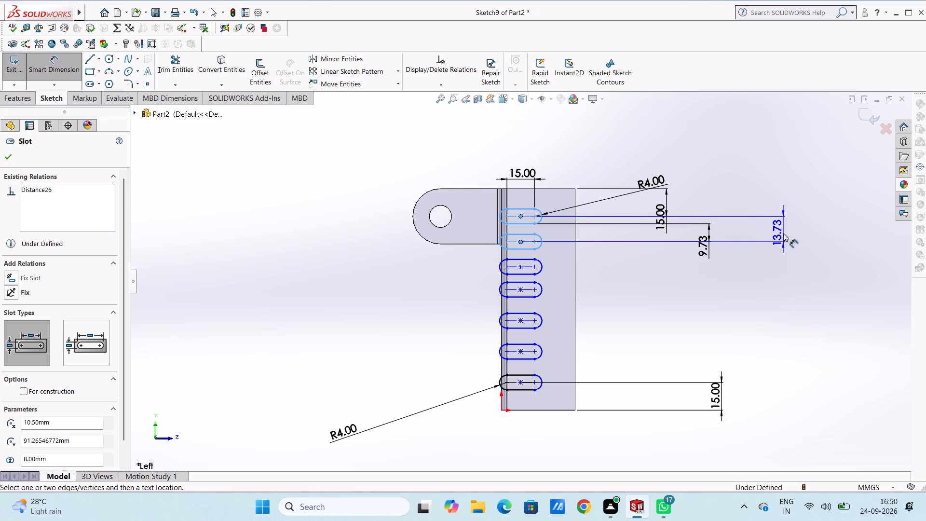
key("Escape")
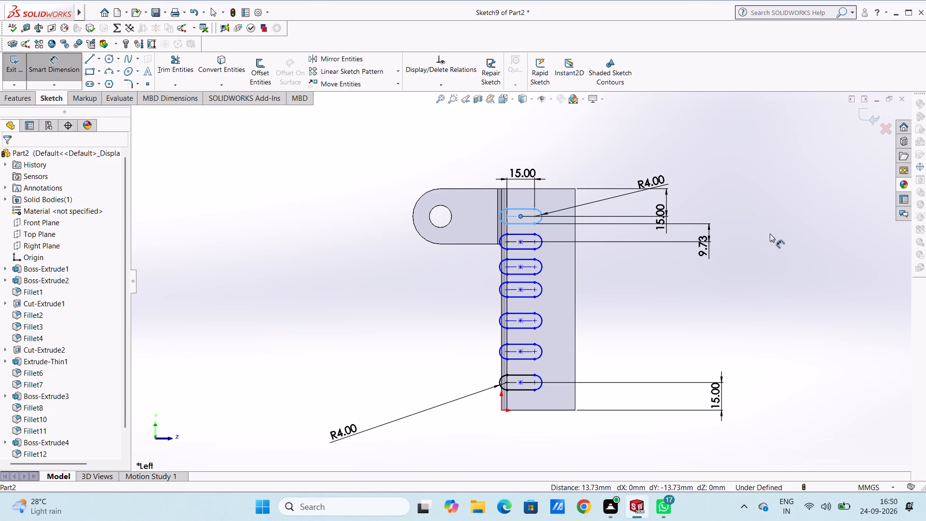
Delete the dimension between the topmost slot's lower straight edge and the second slot's centre.
left_click(704, 241)
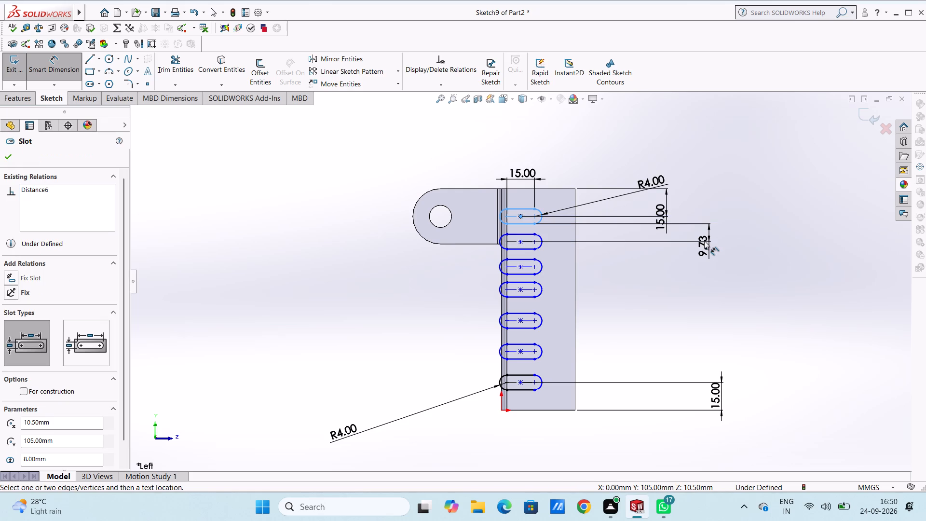
double_click(707, 242)
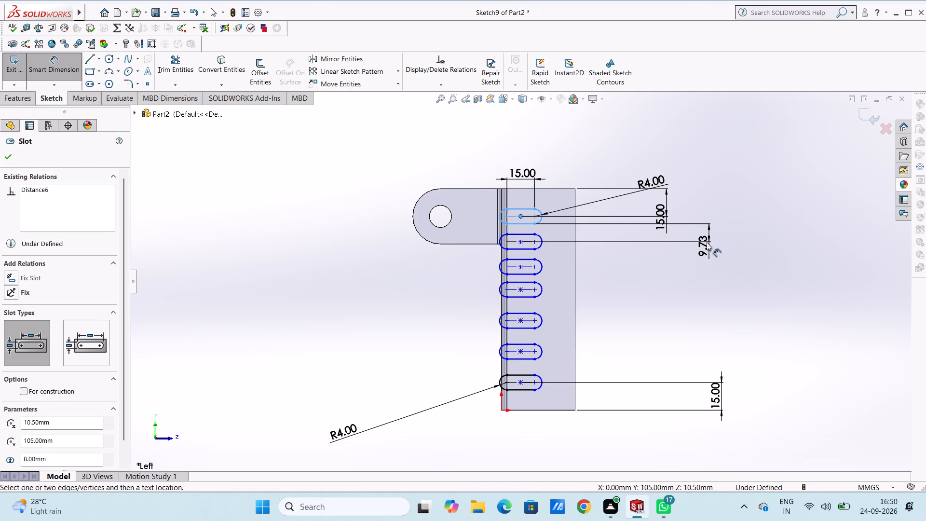
left_click(706, 243)
left_click(709, 231)
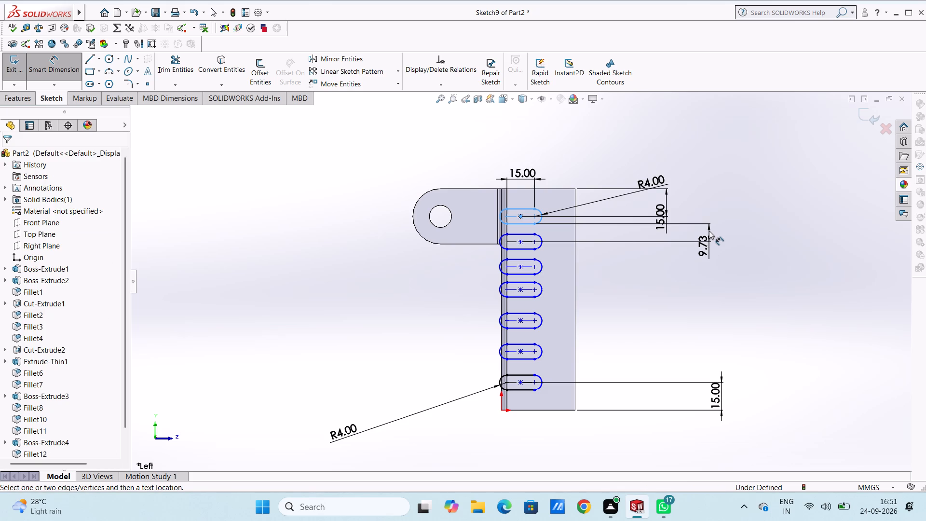
key("Escape")
left_click(708, 241)
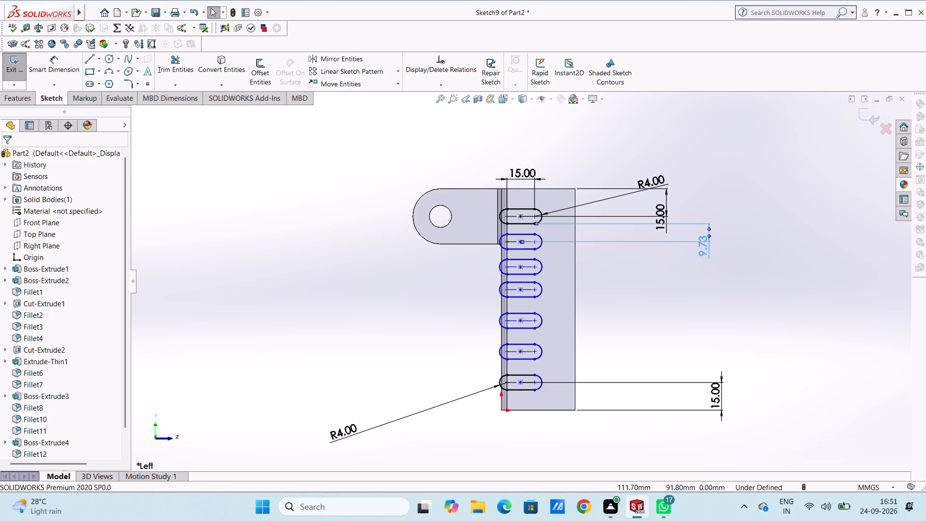
key("Delete")
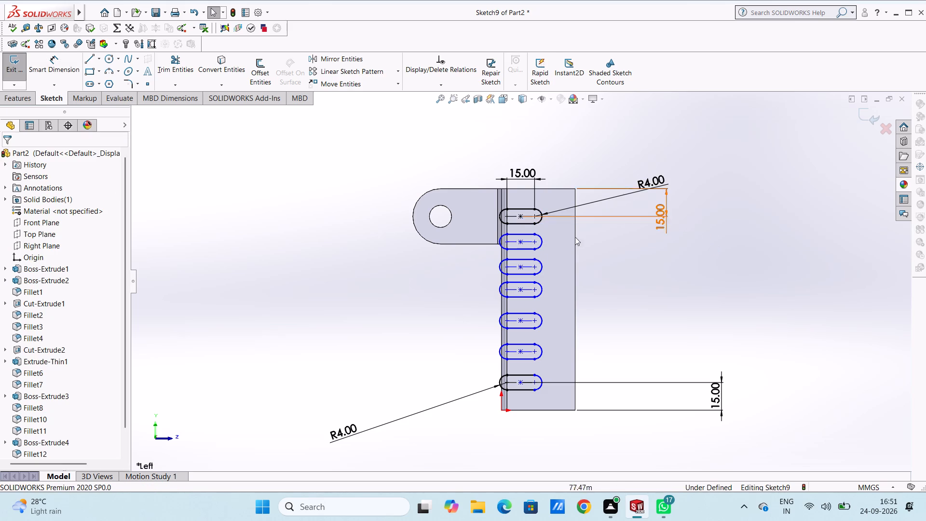
Dimension the vertical distance between the centres of the topmost and second slots as 16.4 mm.
left_click(519, 217)
left_click(519, 241)
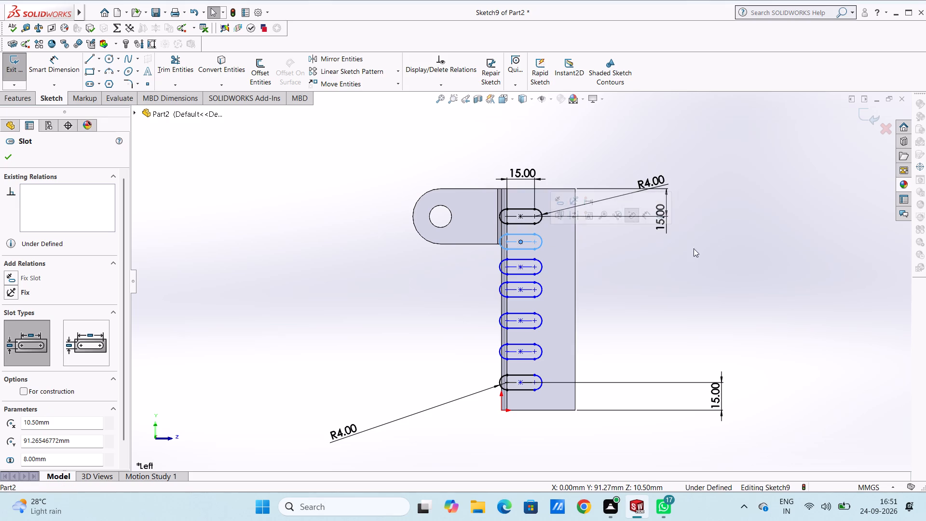
left_click(67, 66)
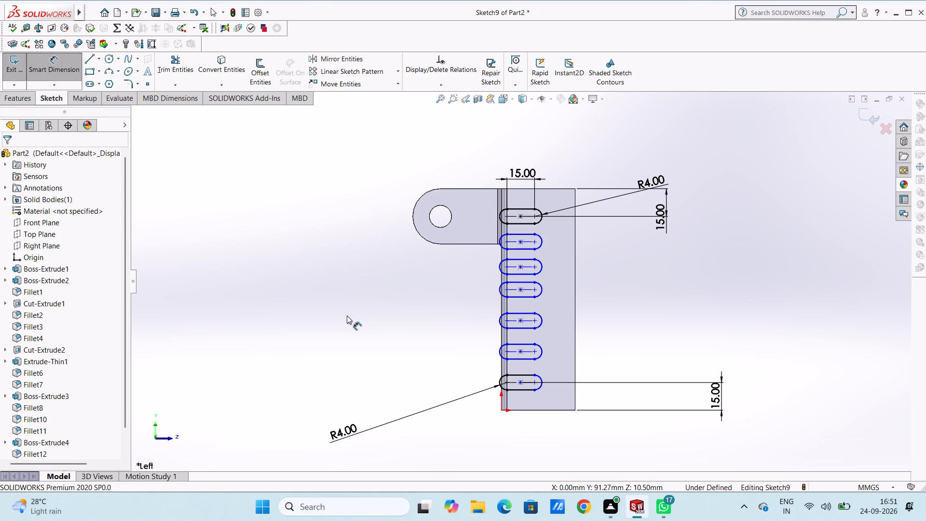
left_click(520, 218)
left_click(519, 244)
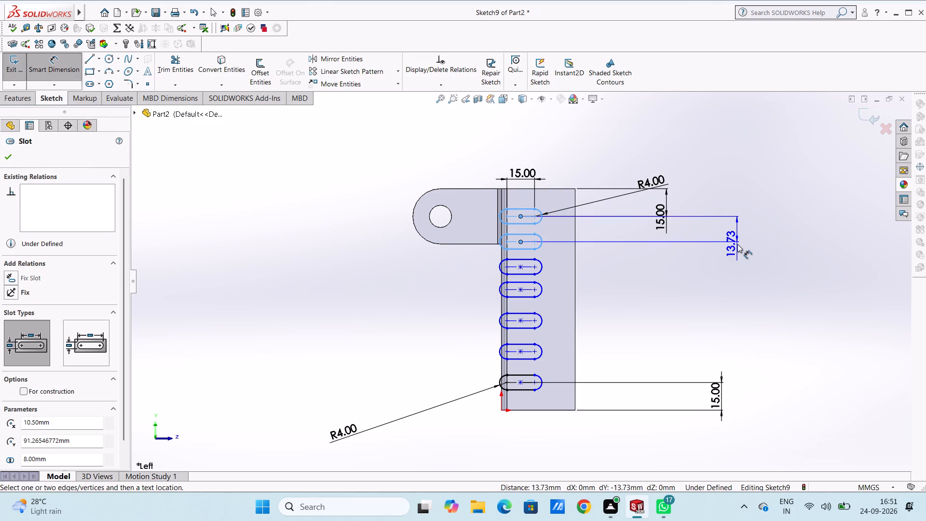
left_click(737, 244)
type("16.4")
key("Return")
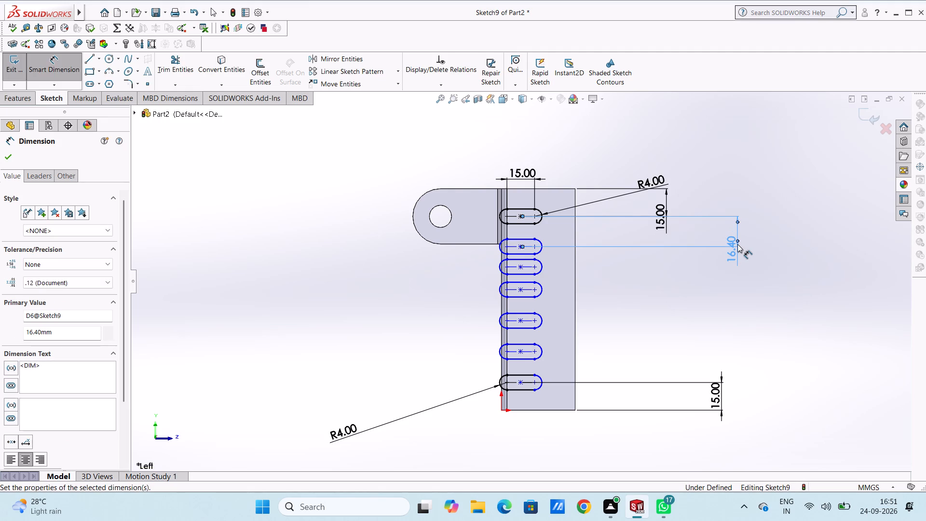
left_click(630, 324)
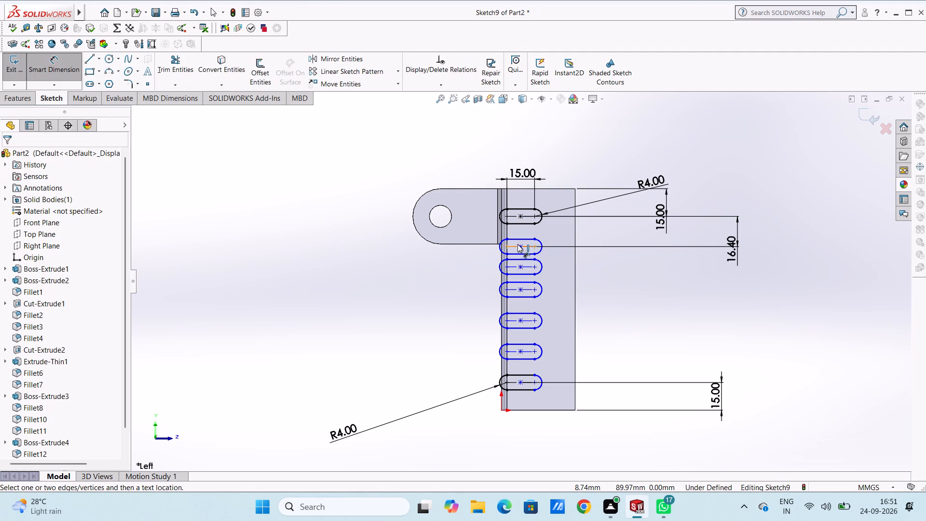
Dimension the vertical distance between the centres of the second and third slots from the top as 16.4 mm.
left_click(519, 246)
left_click(519, 265)
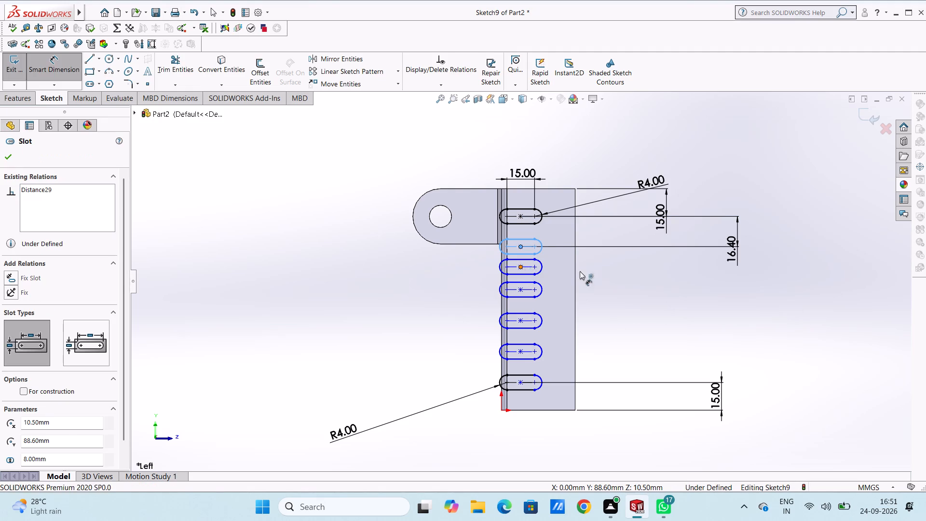
left_click(762, 279)
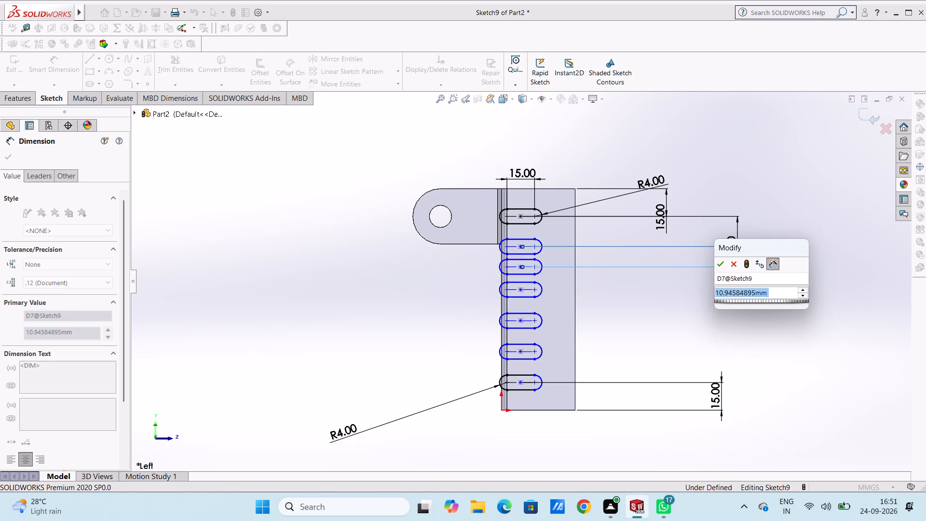
type("16.4")
key("Return")
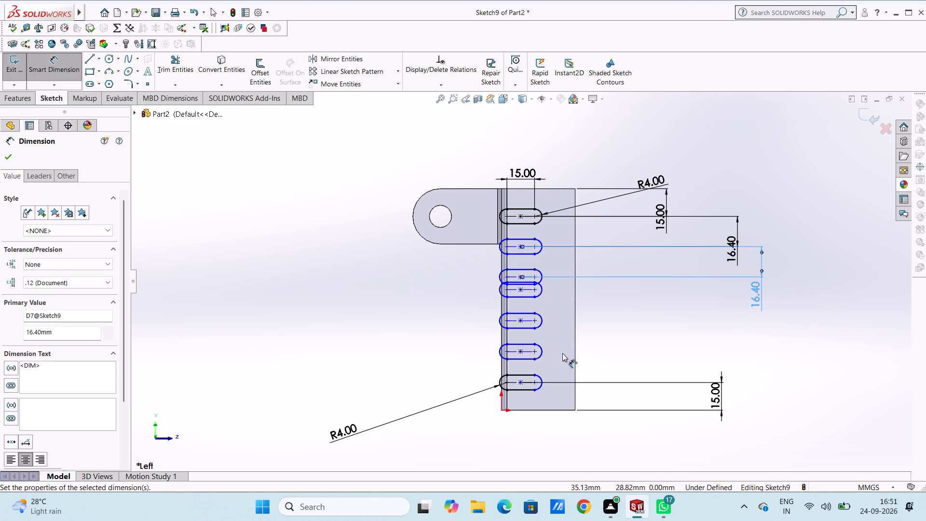
left_click(634, 321)
Dimension the vertical distance between the centres of the third and fourth slots from the top as 16.4 mm.
left_click(520, 276)
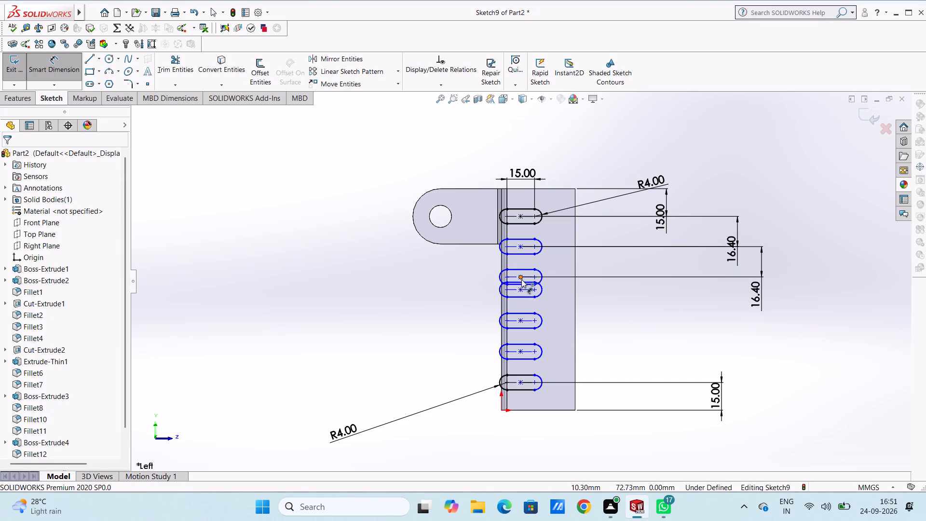
left_click(522, 288)
left_click(829, 281)
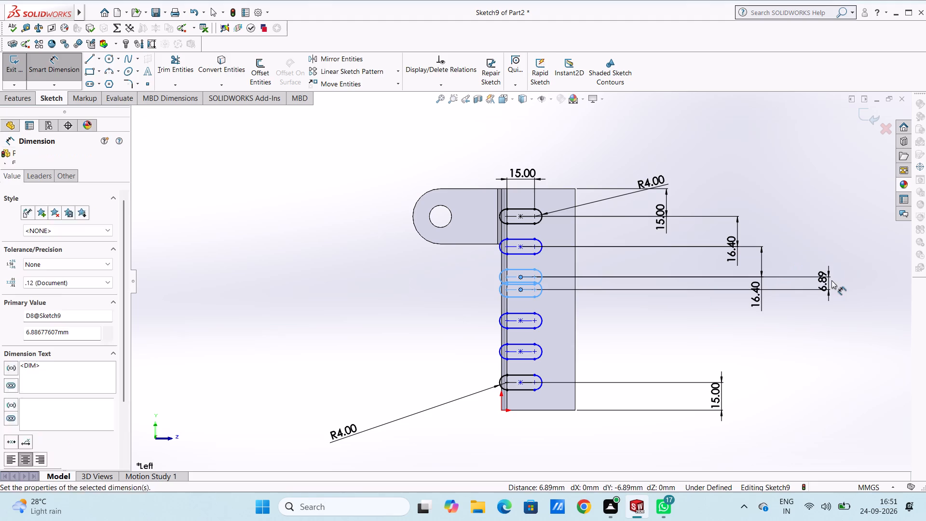
type("16.4")
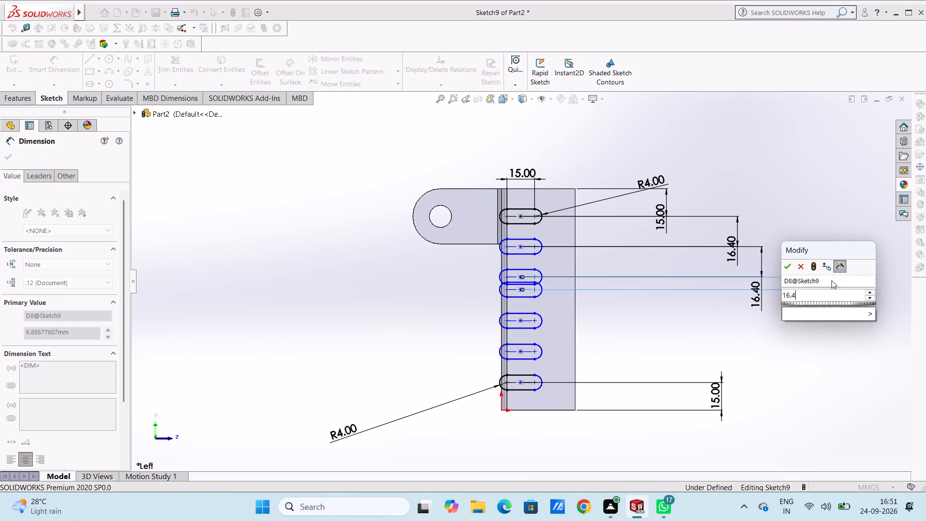
key("Return")
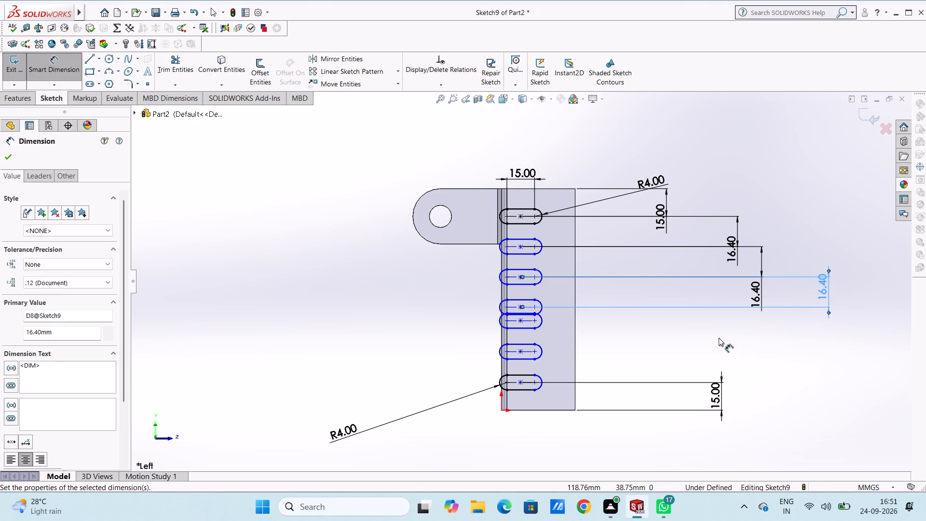
left_click(667, 335)
Dimension the vertical distance between the centres of the fourth and fifth slots from the top as 16.4 mm.
left_click(521, 306)
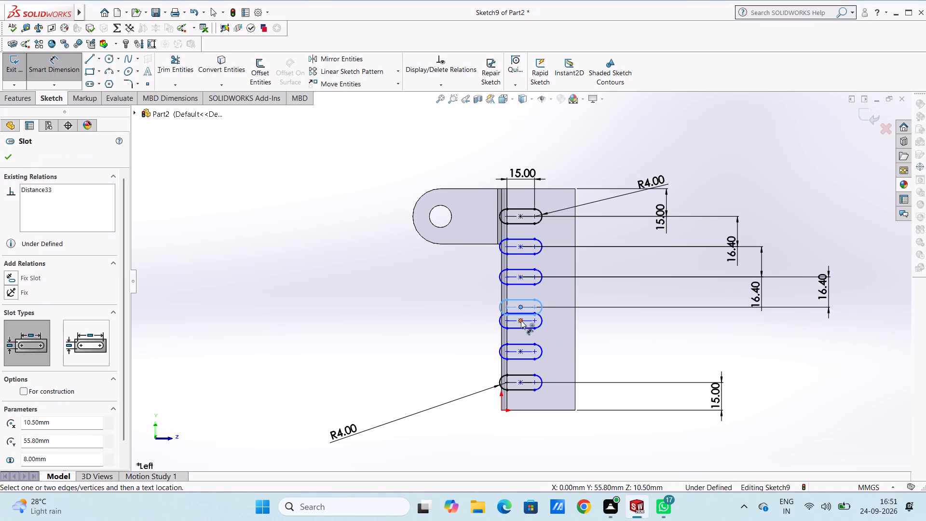
left_click(520, 322)
left_click(848, 328)
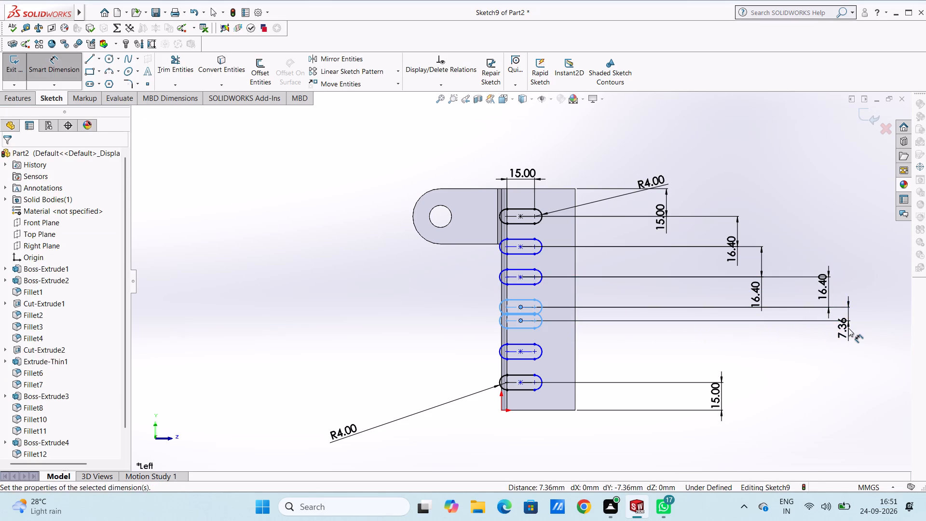
type("16.4")
key("Return")
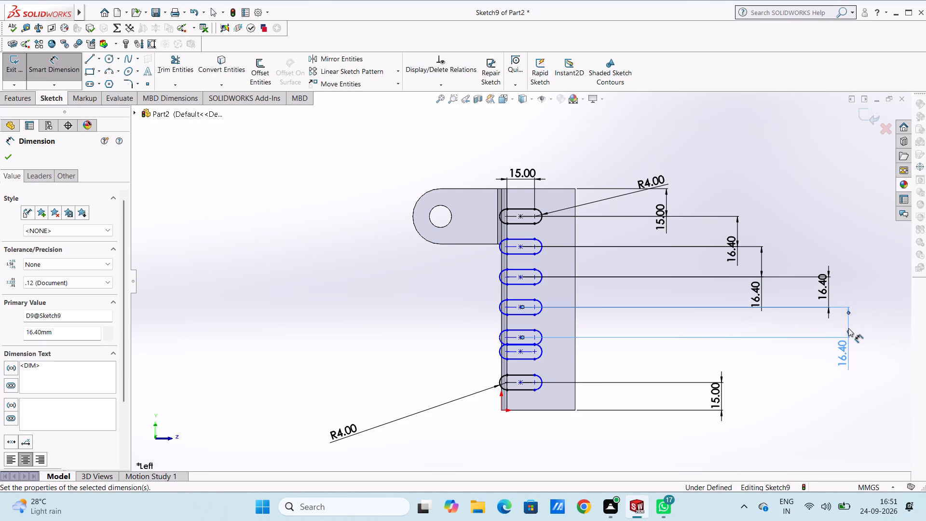
left_click(711, 321)
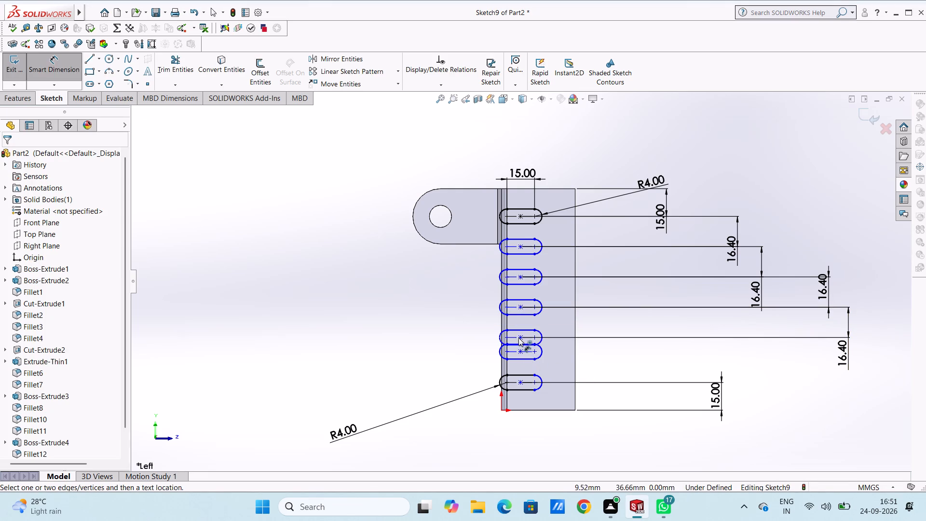
Dimension the vertical distance between the centres of the fifth and sixth slots from the top as 16.4 mm.
left_click(520, 335)
left_click(520, 353)
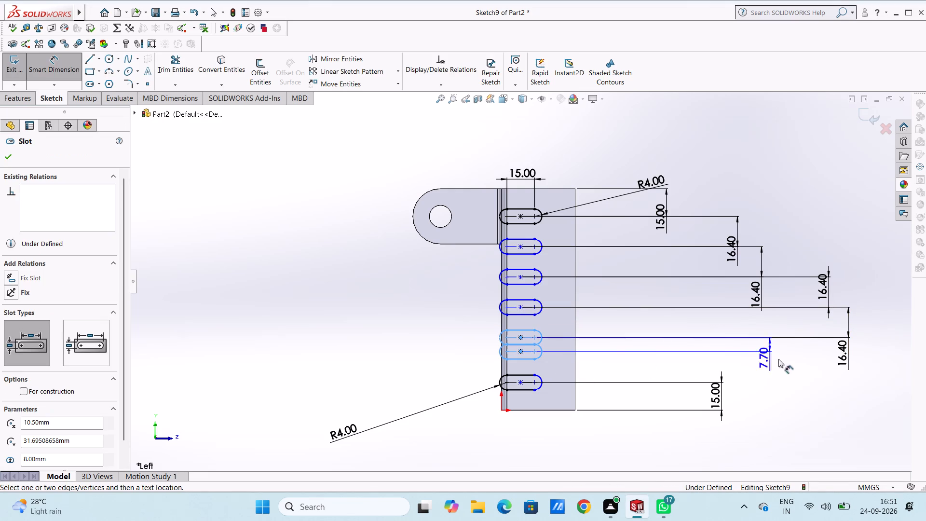
left_click(826, 358)
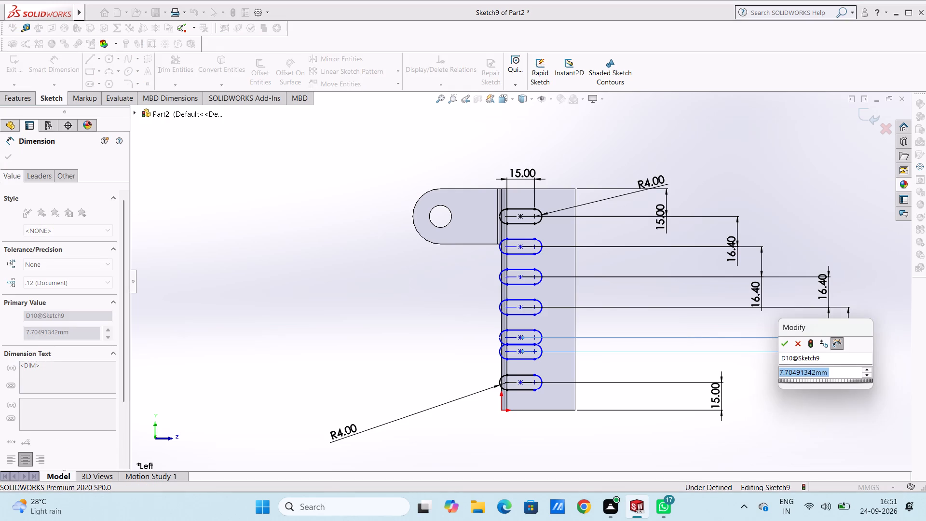
type("16.4")
key("Return")
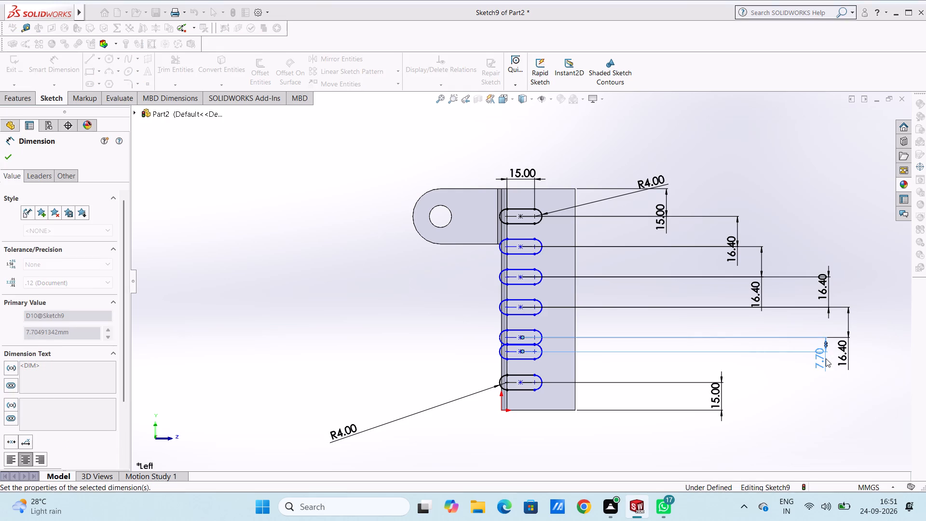
left_click(707, 322)
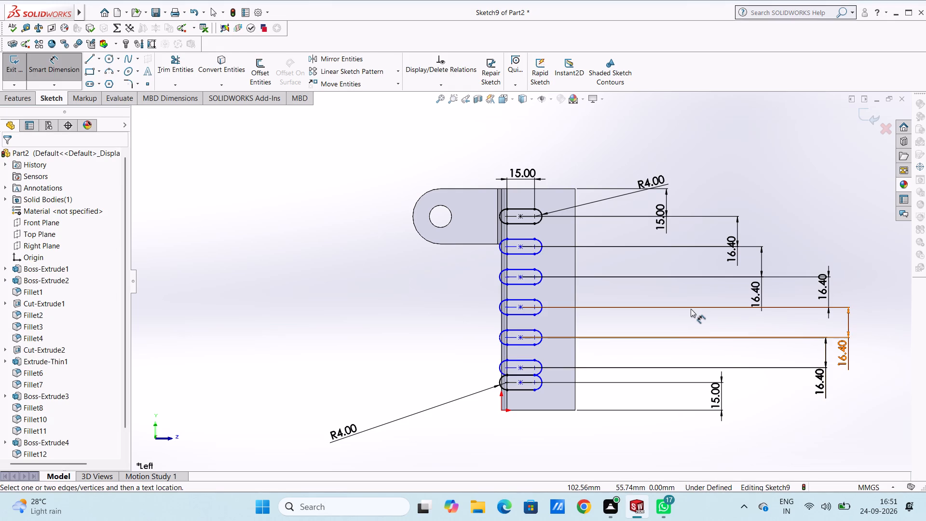
Set the centre spacing between the fifth and sixth slots from the top to 16 mm.
scroll(691, 309, "up", 2)
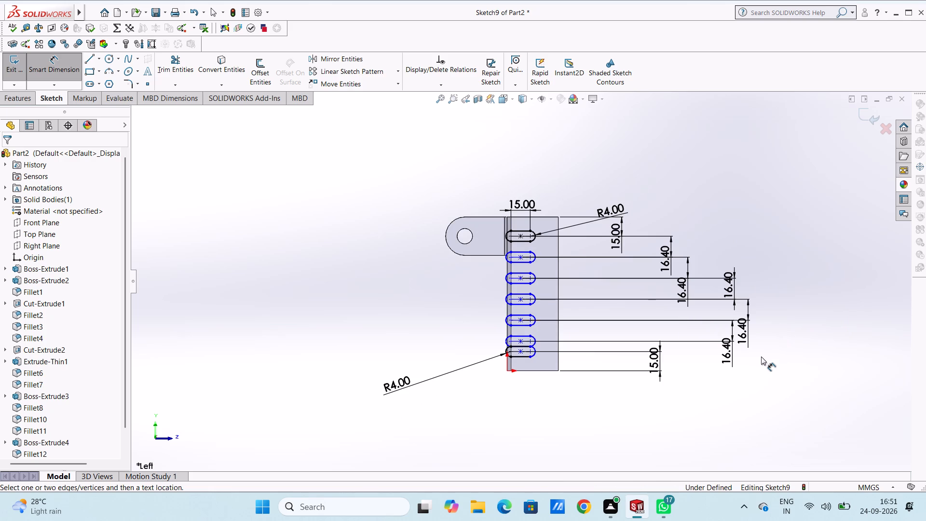
scroll(769, 278, "down", 2)
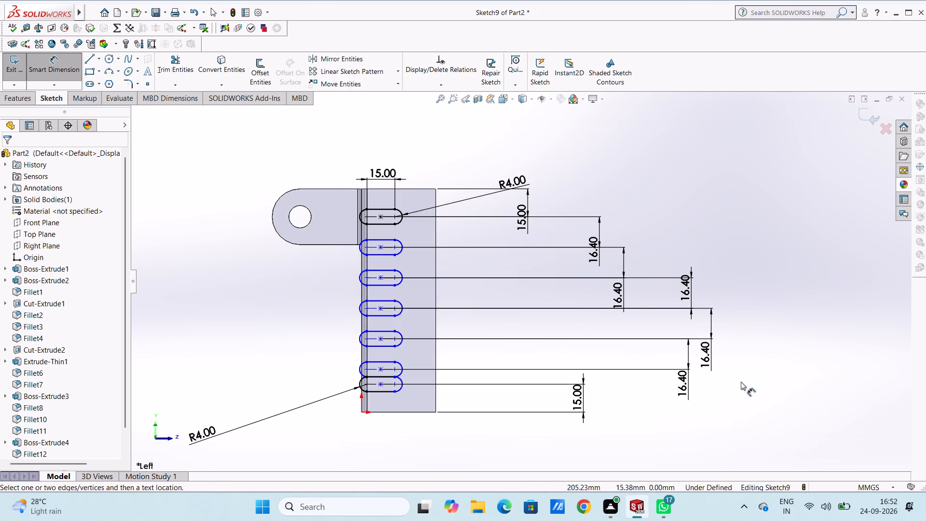
double_click(687, 370)
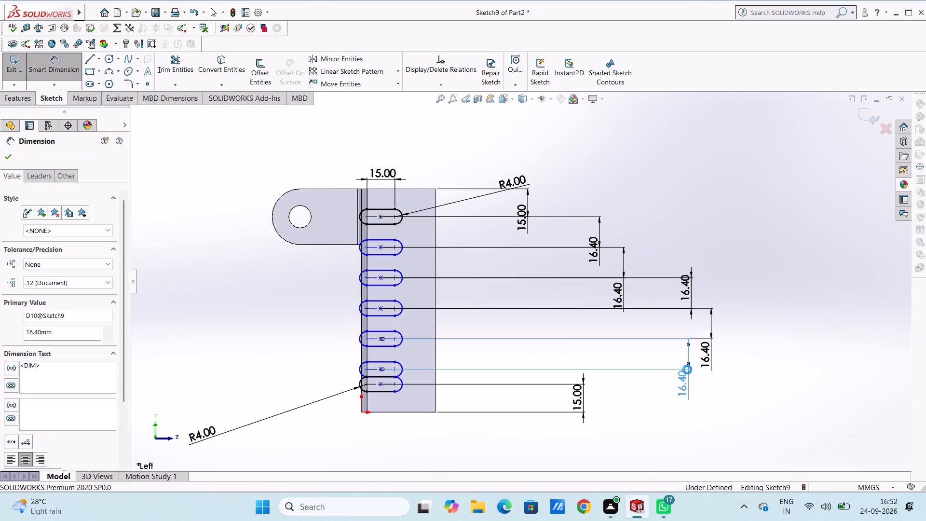
type("16")
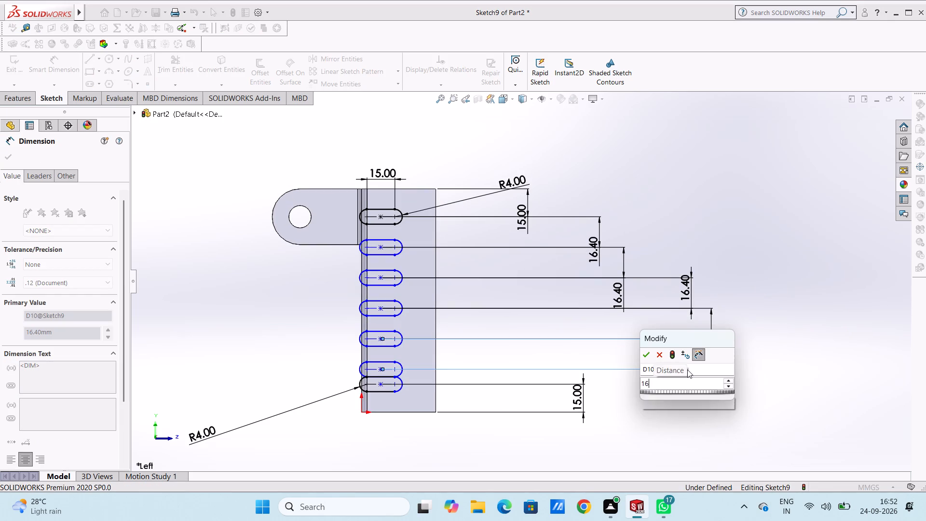
key("Return")
left_click(631, 356)
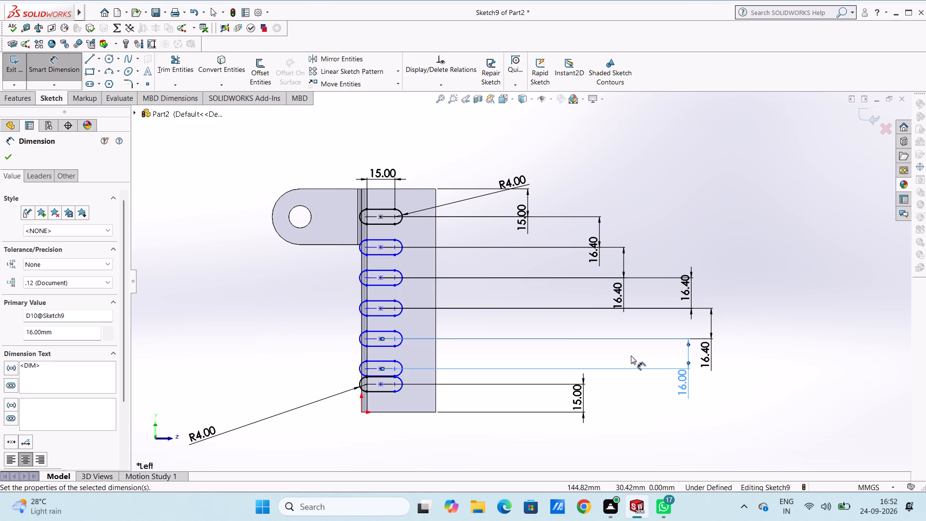
Set the centre spacing between the topmost and second slots to 16 mm.
double_click(596, 240)
type("16")
key("Return")
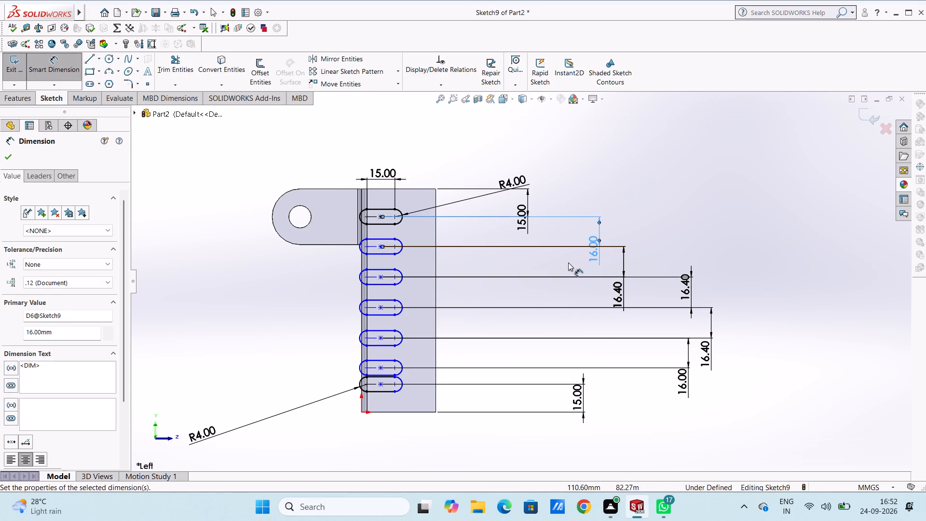
left_click(567, 261)
Set the centre spacing between the second and third slots from the top to 16 mm.
double_click(618, 288)
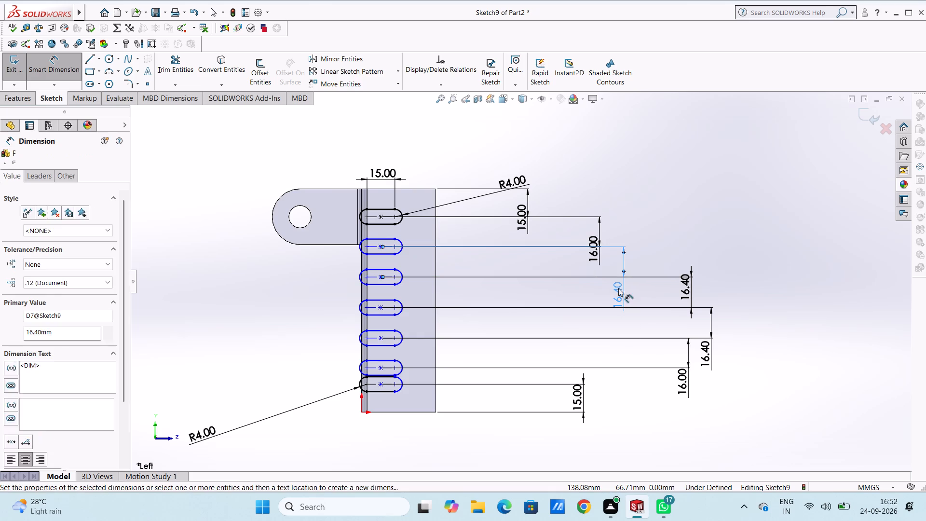
type("16")
key("Return")
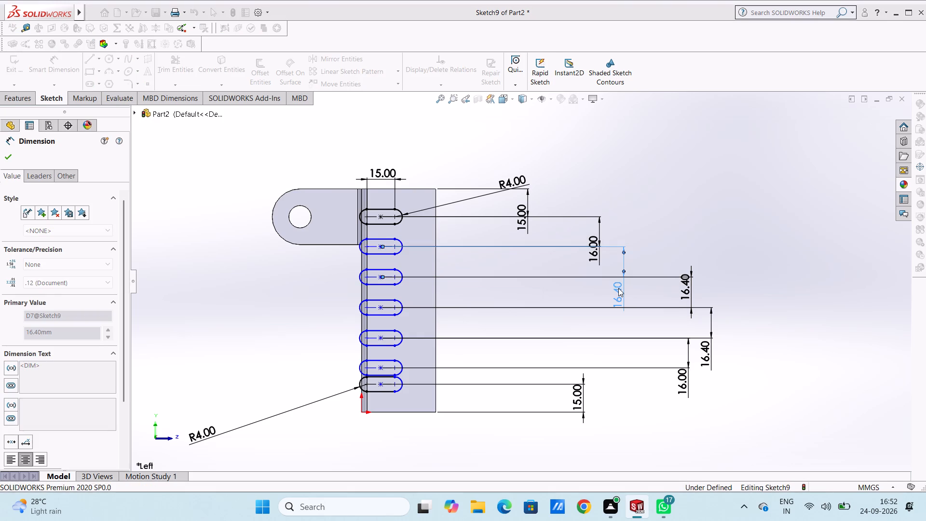
left_click(687, 213)
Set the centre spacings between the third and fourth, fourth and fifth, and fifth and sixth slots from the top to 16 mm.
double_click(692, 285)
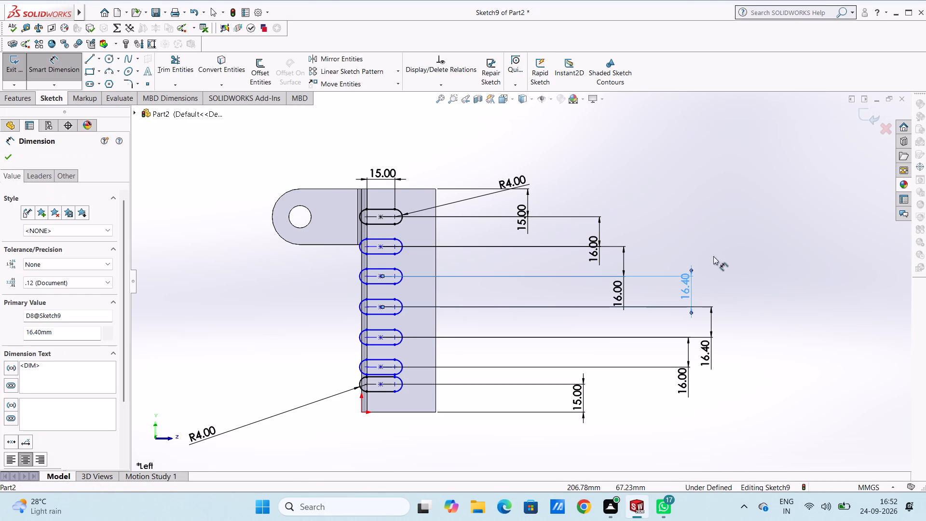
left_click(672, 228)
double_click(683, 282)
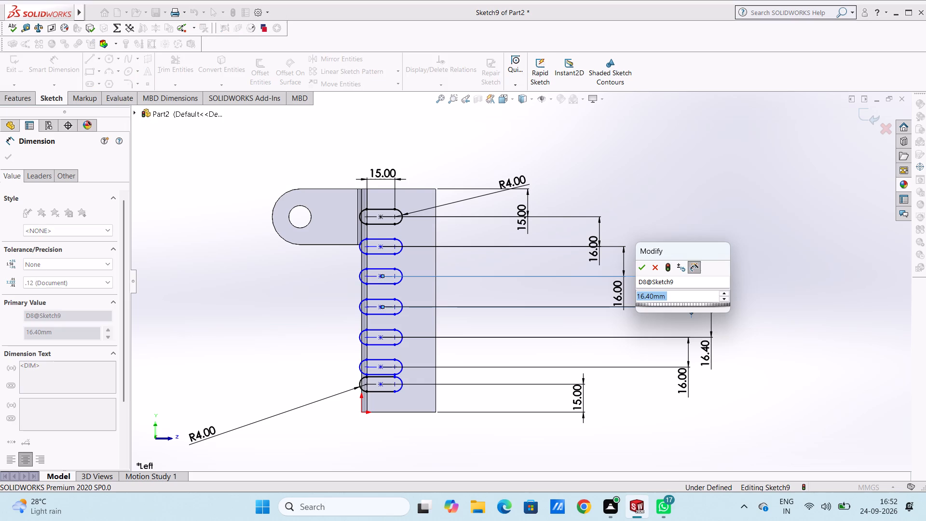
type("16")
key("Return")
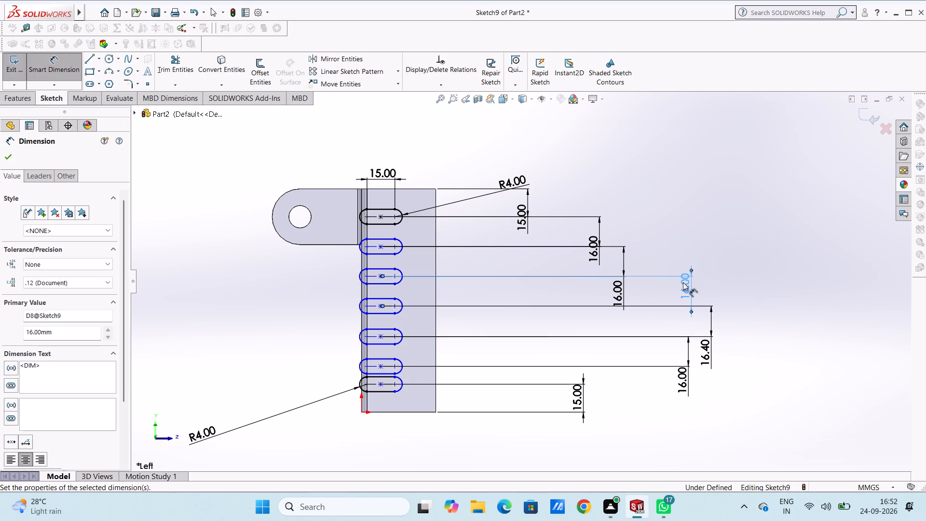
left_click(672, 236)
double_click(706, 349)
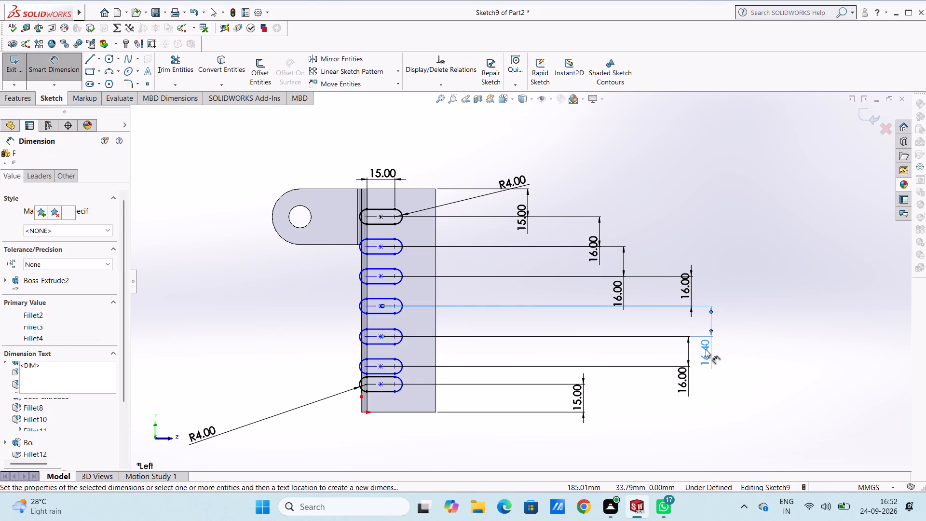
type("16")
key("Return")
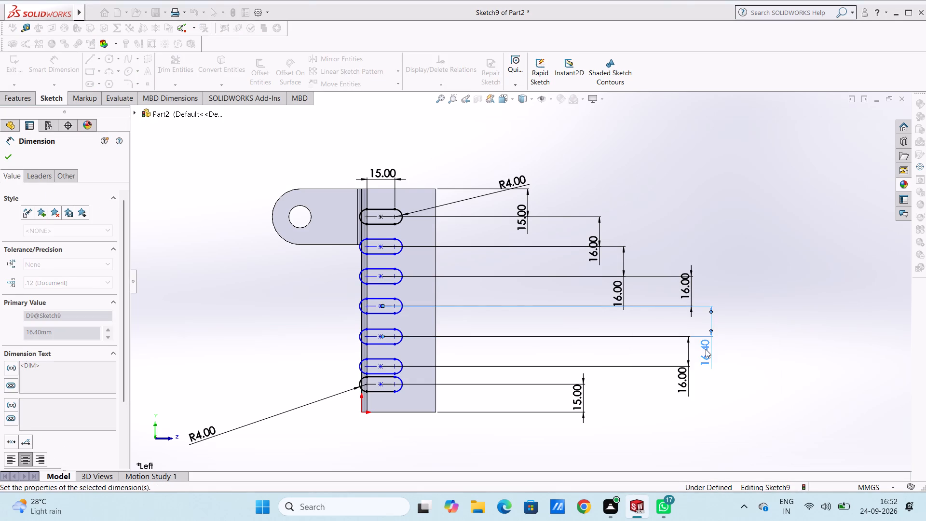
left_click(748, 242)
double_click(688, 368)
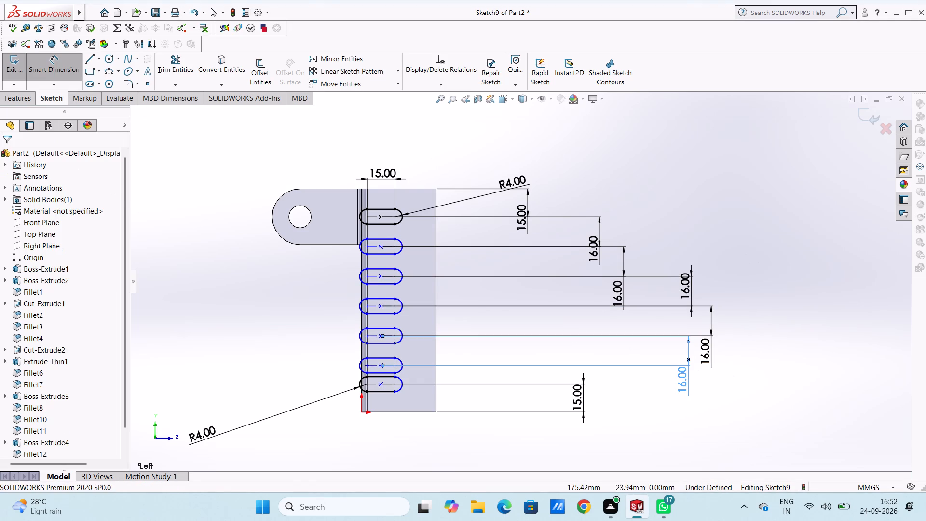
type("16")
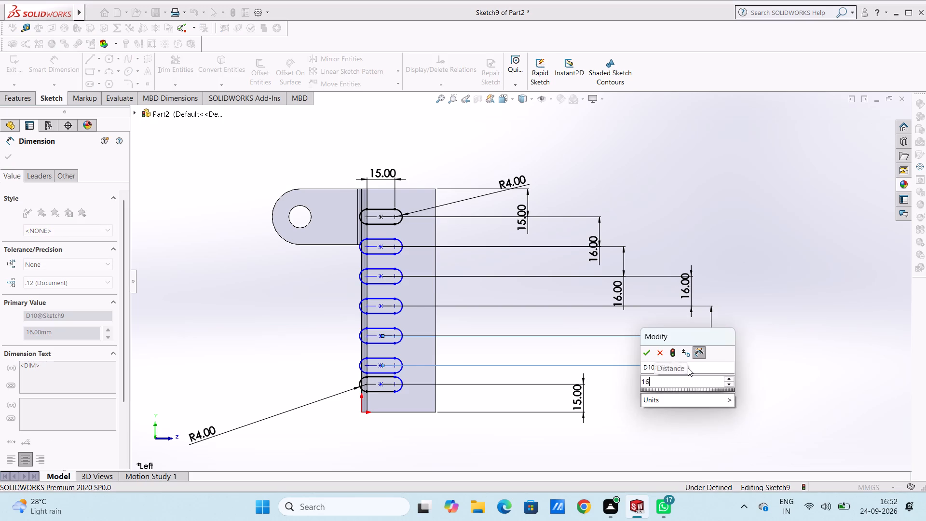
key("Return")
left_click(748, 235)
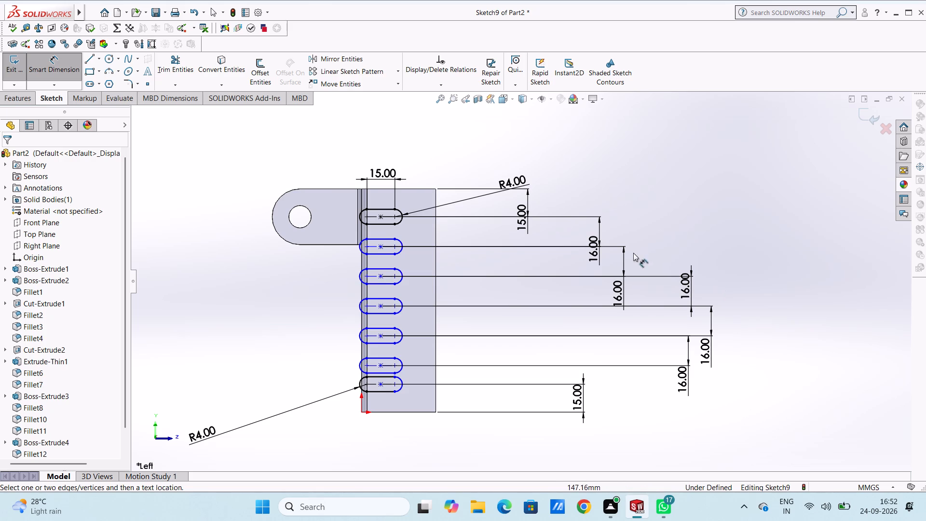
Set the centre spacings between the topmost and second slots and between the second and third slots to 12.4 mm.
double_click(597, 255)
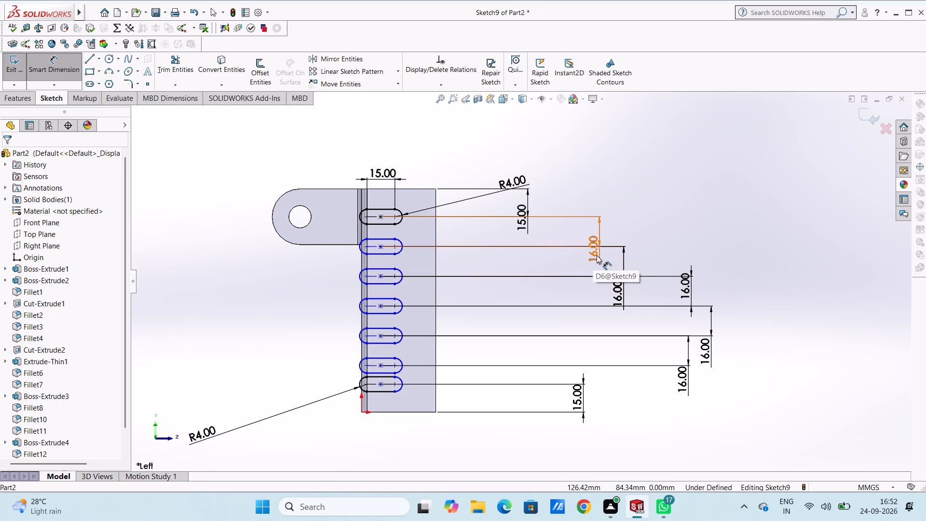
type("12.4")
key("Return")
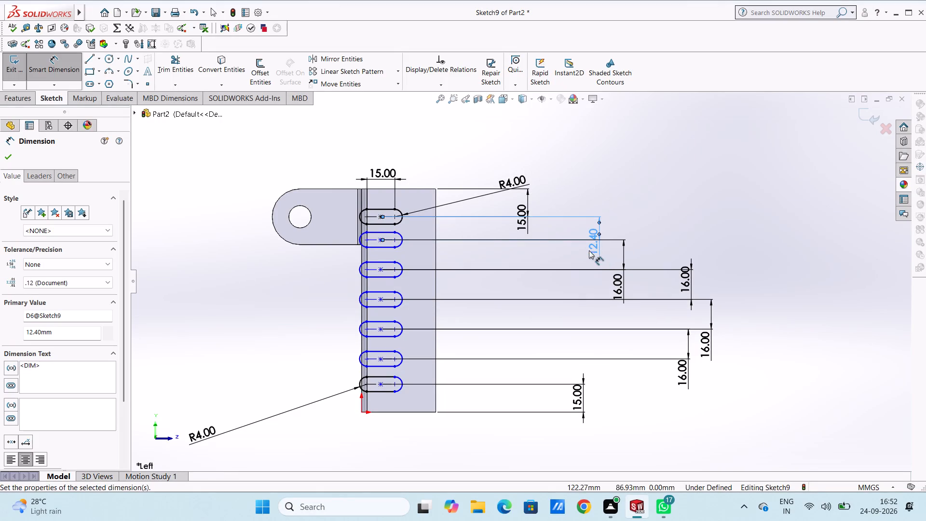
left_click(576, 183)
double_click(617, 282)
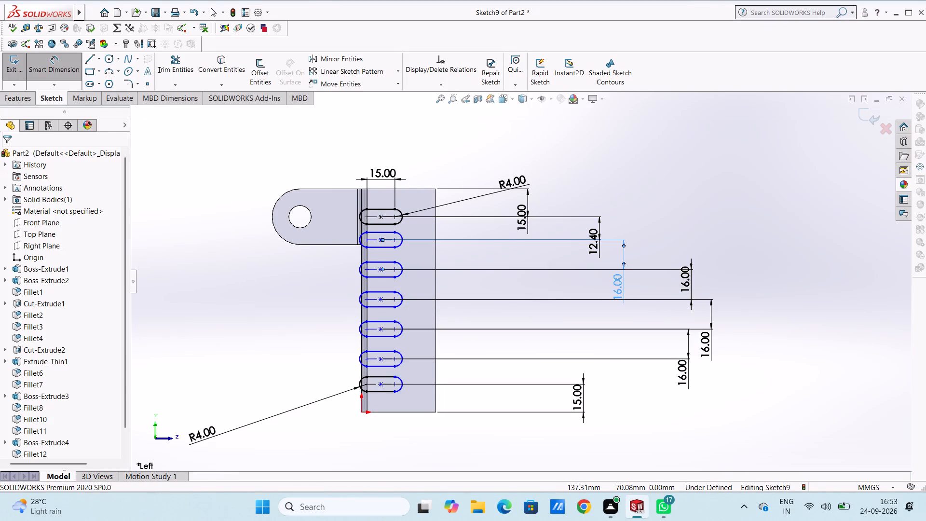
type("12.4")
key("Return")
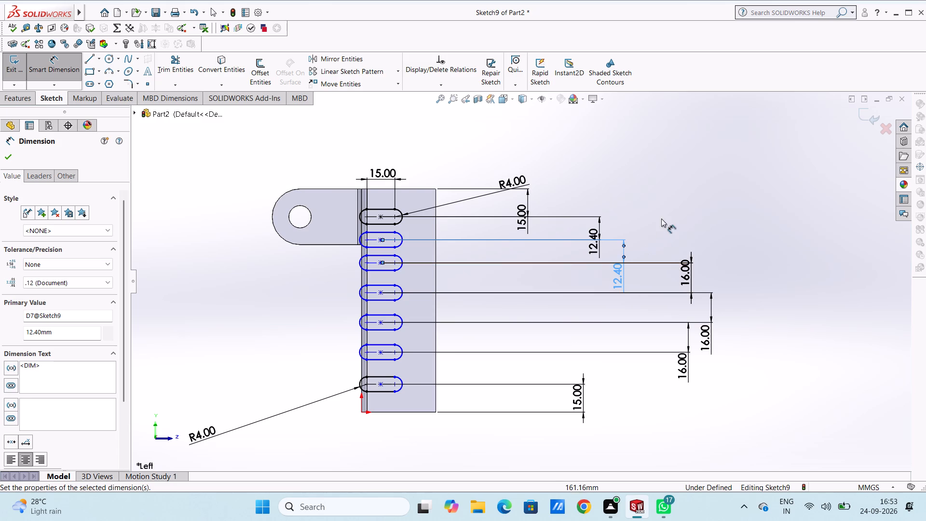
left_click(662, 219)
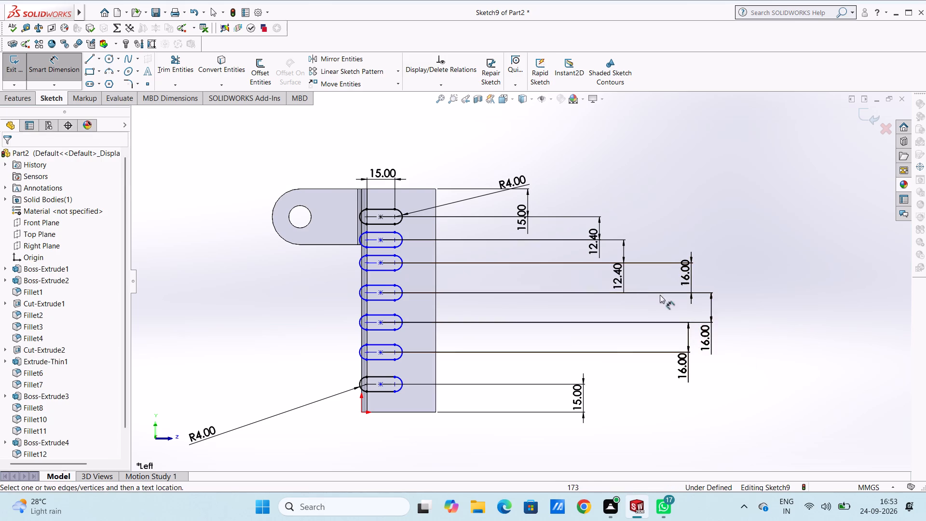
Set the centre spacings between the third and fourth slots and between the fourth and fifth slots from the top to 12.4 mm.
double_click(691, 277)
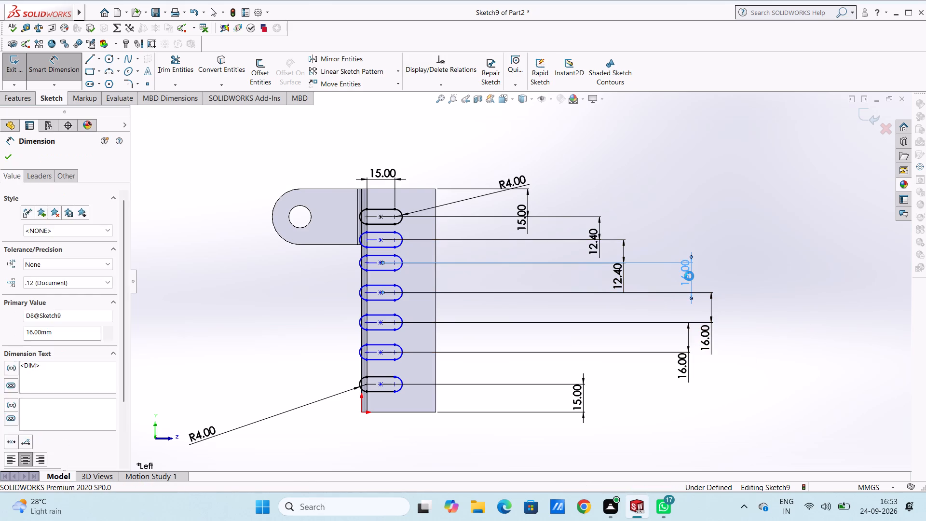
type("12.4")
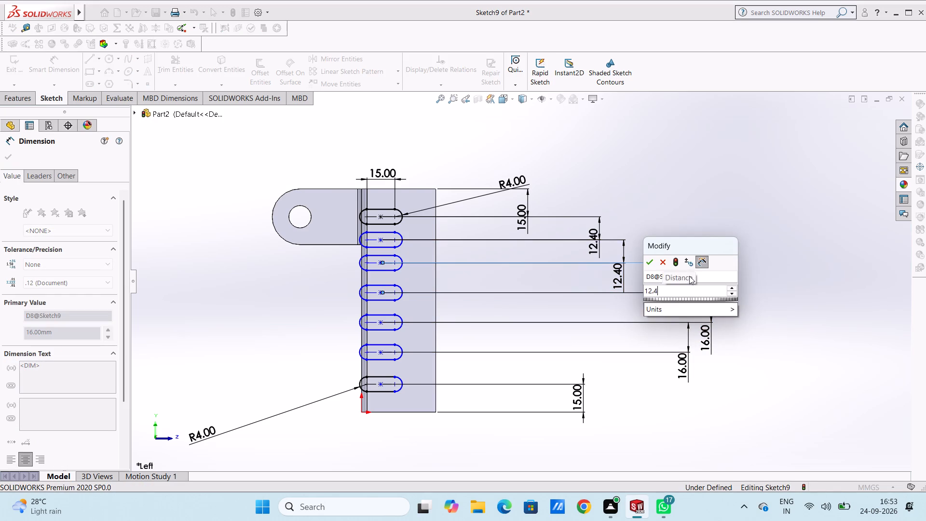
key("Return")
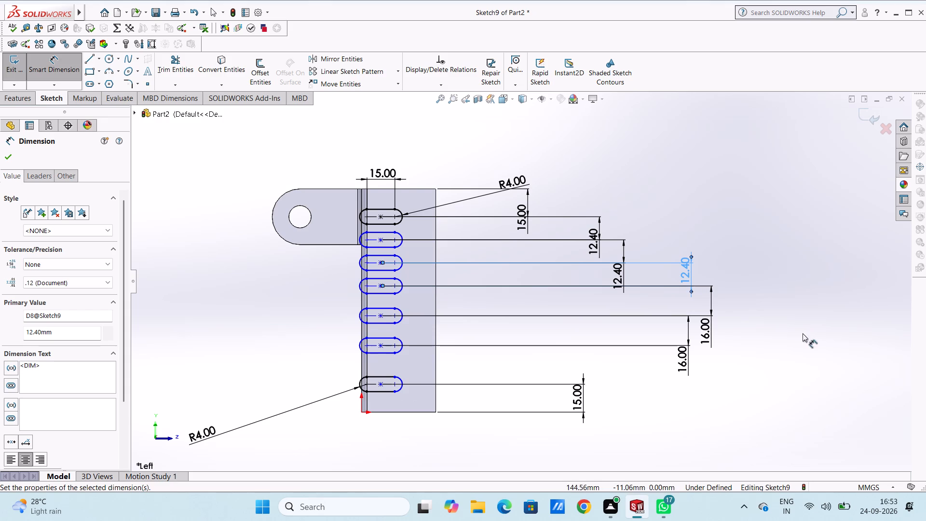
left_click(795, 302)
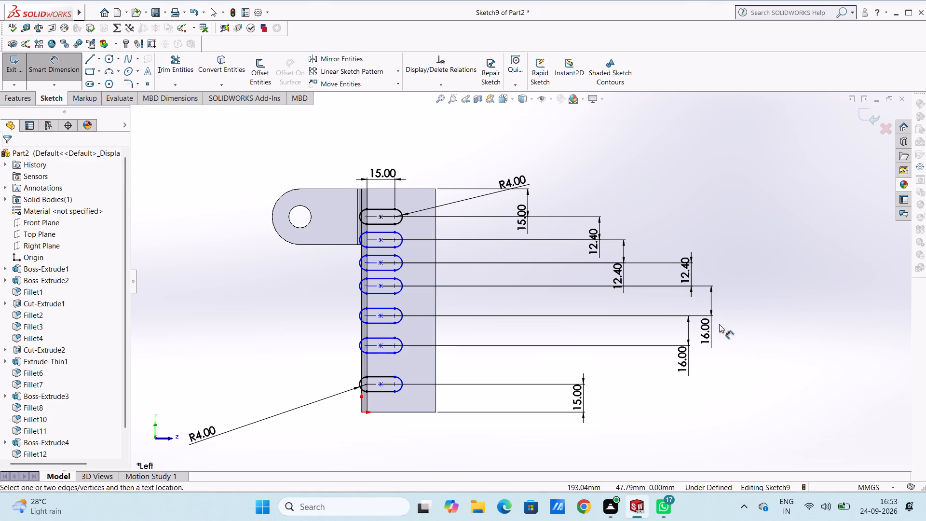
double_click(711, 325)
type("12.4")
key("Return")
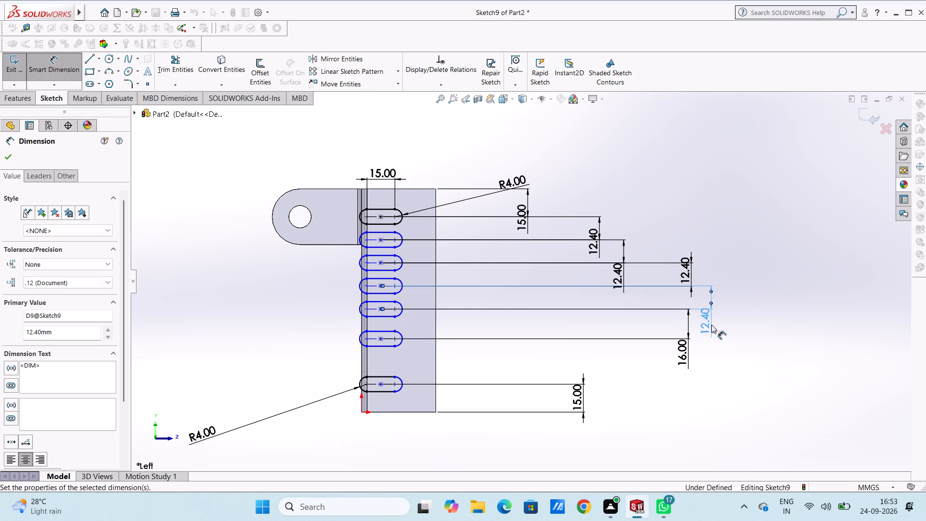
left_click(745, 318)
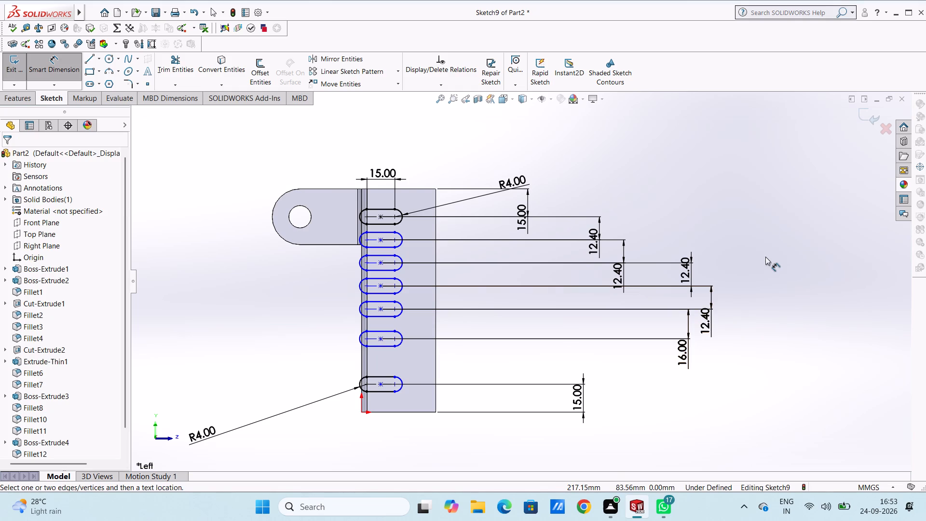
Set the three uppermost slot spacings, from the topmost slot down to the fourth, to 13 mm each between centres.
double_click(597, 235)
type("13")
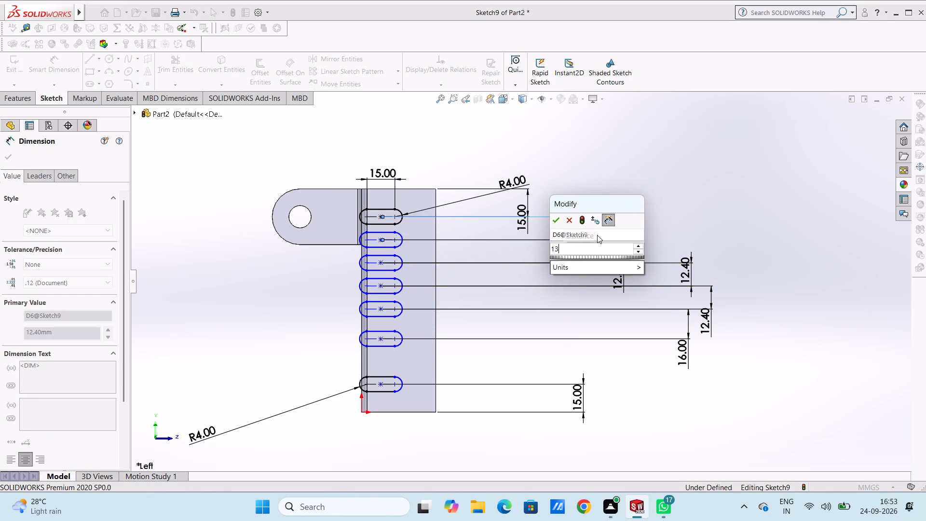
key("Return")
left_click(649, 219)
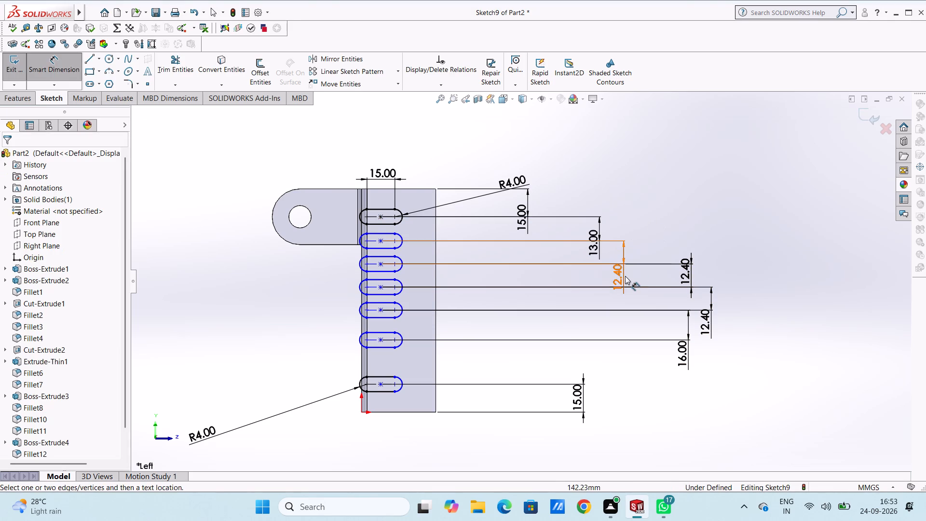
double_click(622, 276)
type("13")
key("Return")
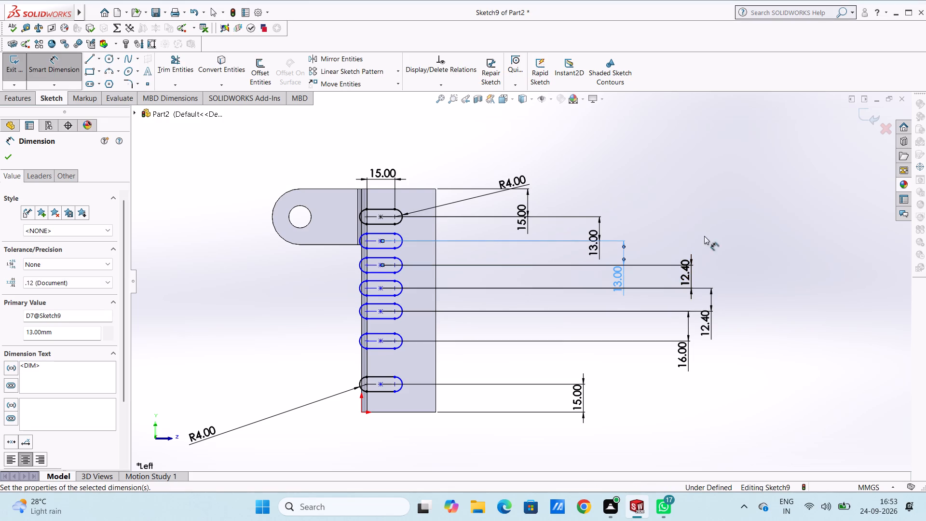
left_click(707, 229)
double_click(687, 272)
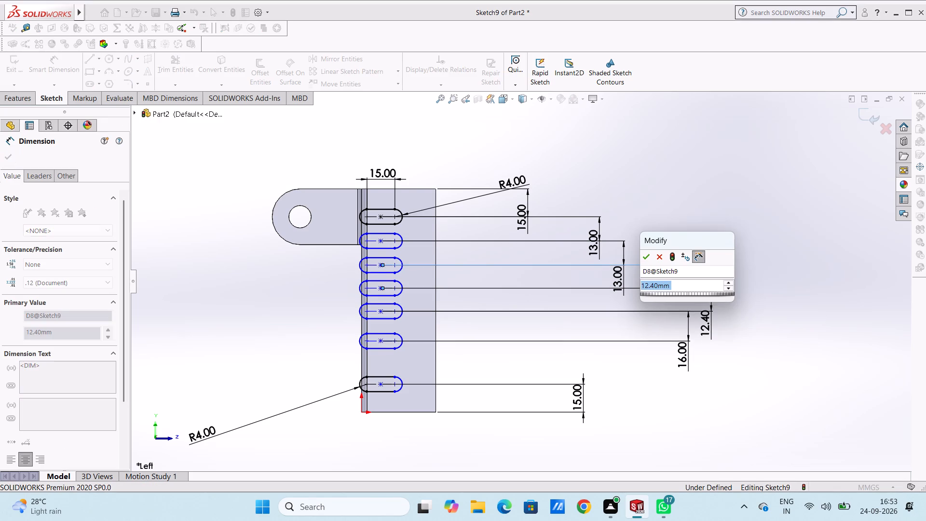
type("13")
key("Return")
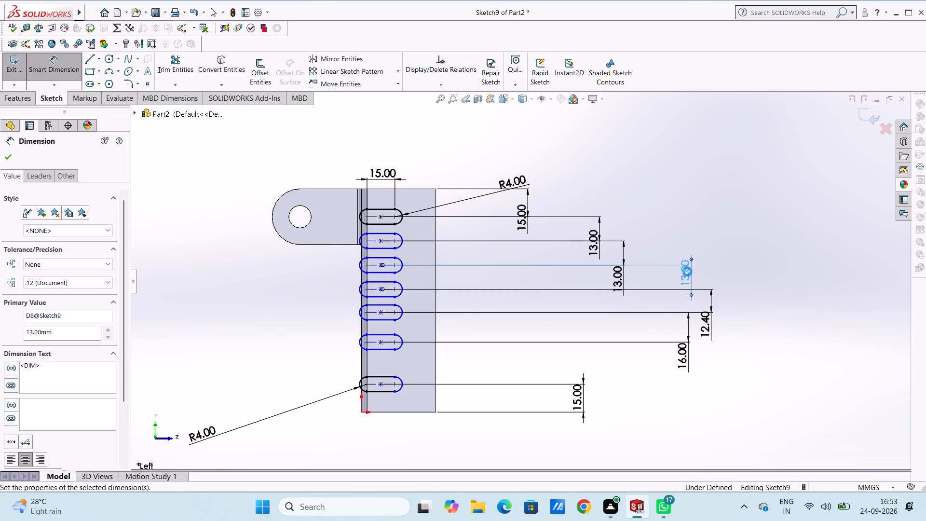
left_click(701, 227)
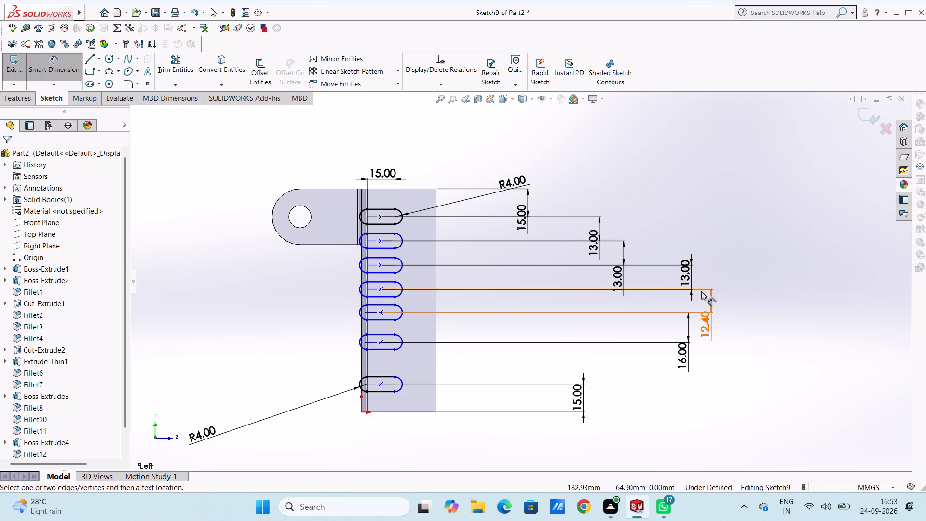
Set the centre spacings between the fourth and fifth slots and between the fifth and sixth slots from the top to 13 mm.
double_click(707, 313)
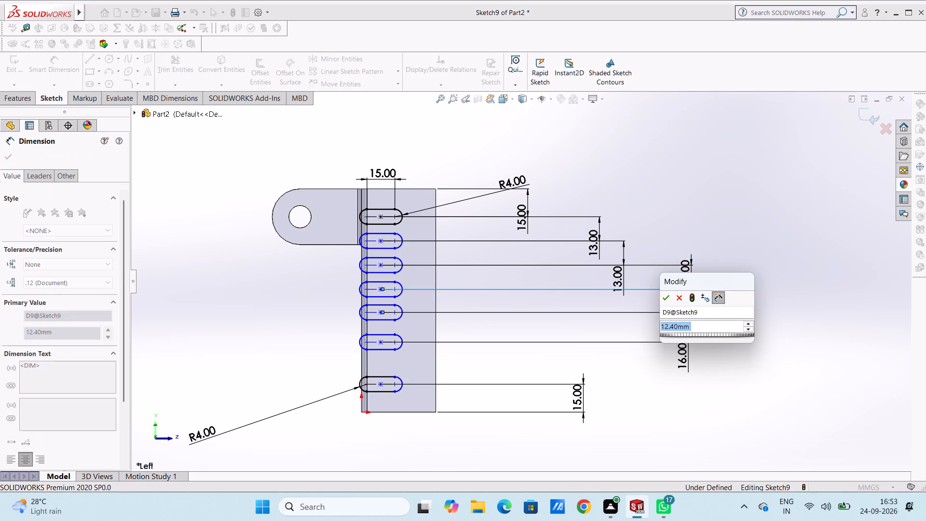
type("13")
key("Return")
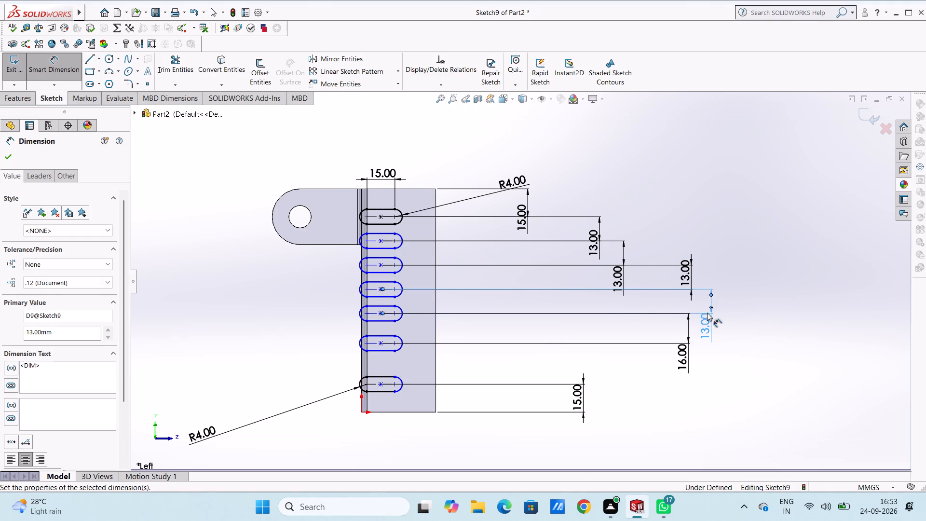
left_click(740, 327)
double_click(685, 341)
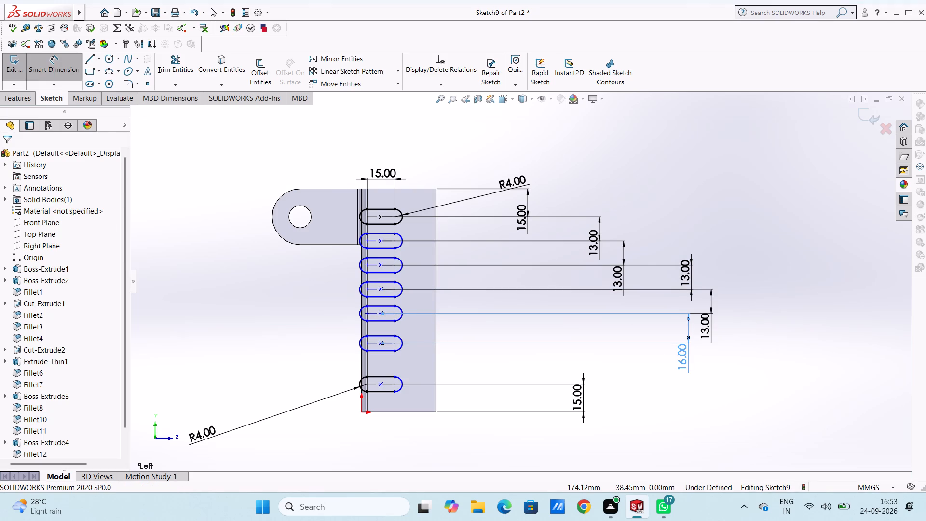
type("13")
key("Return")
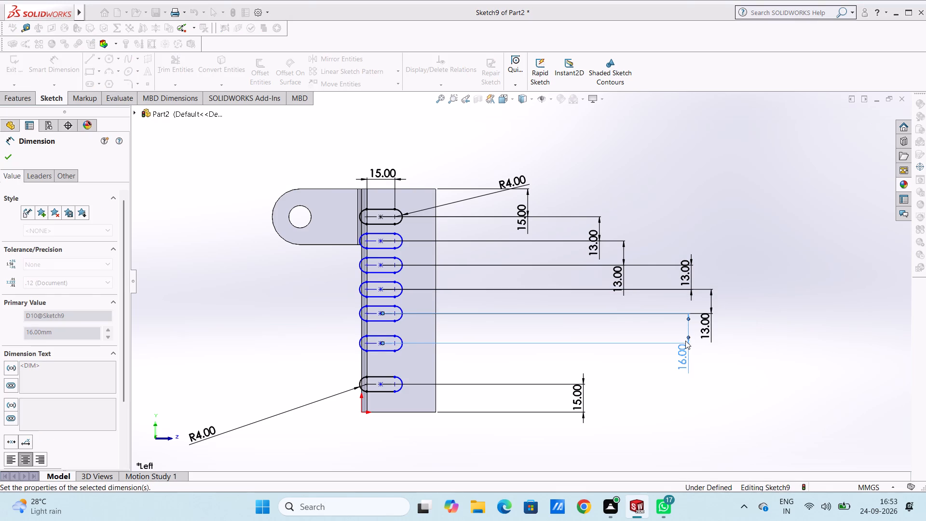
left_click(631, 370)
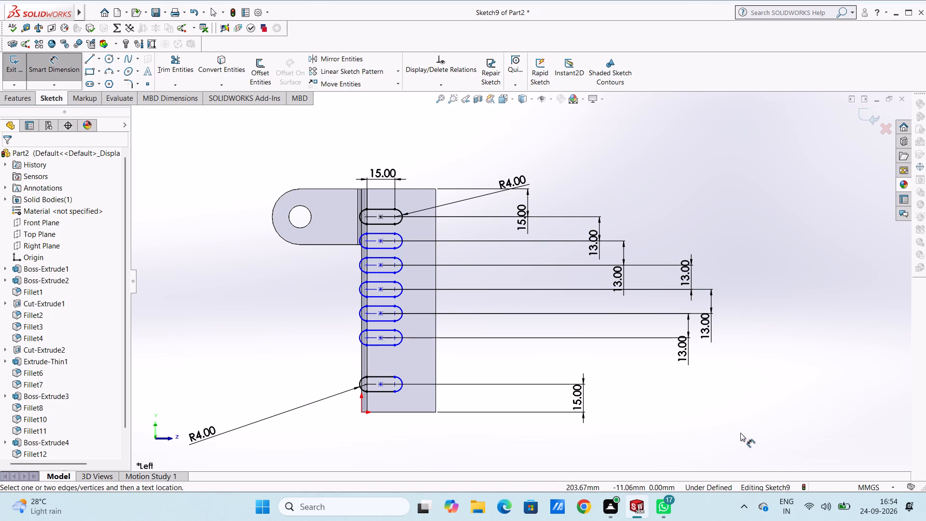
Set the centre spacings between the fifth and sixth slots, and the fourth and fifth slots from the top, to 15 mm.
double_click(682, 353)
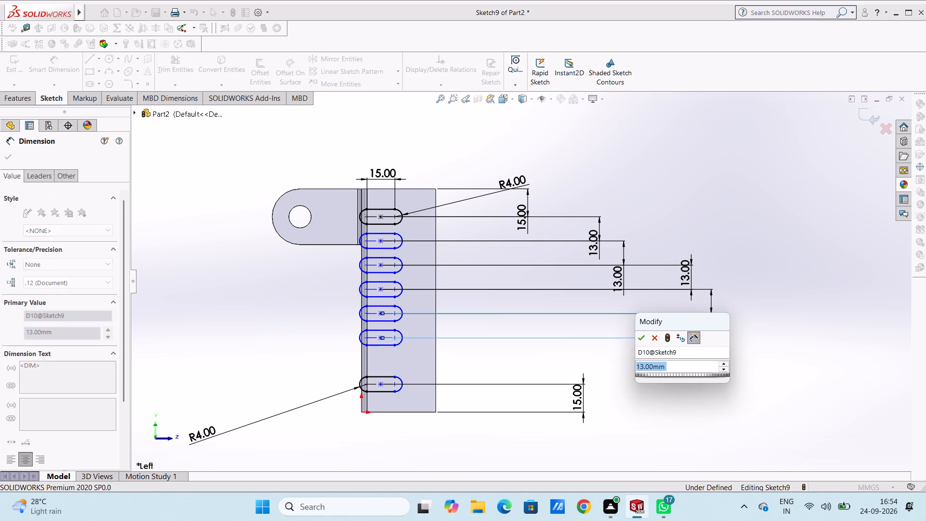
type("15")
key("Return")
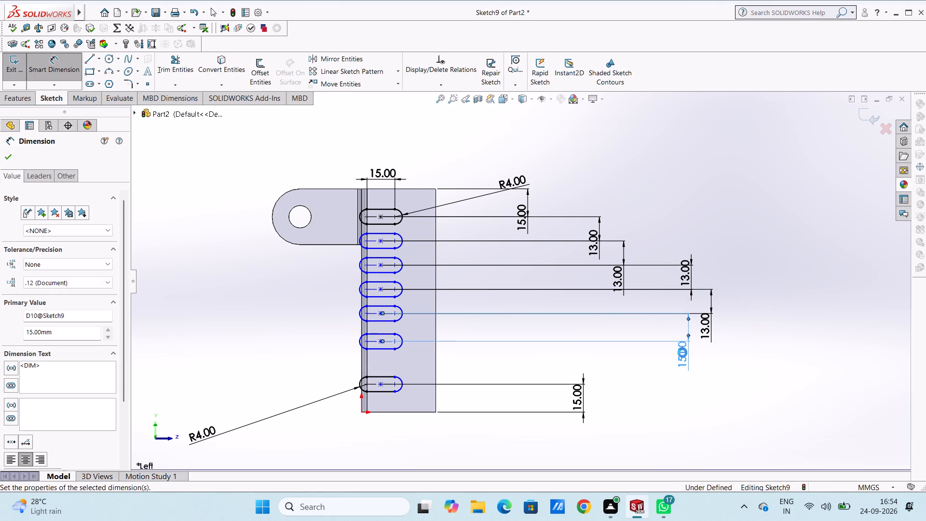
left_click(644, 383)
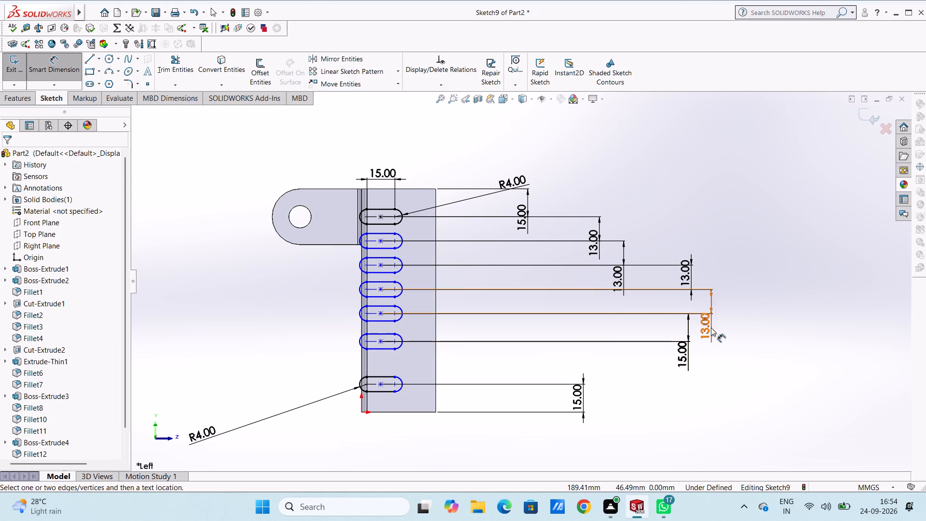
double_click(710, 328)
type("15")
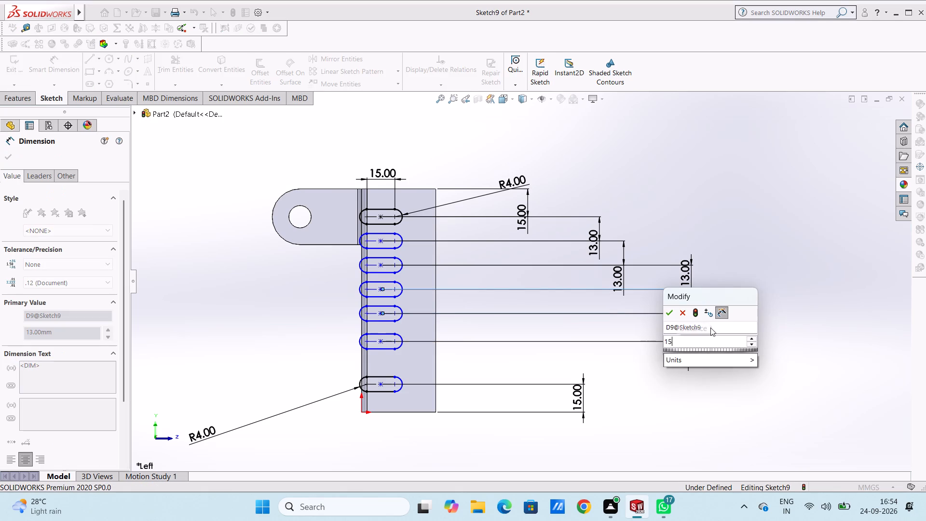
key("Return")
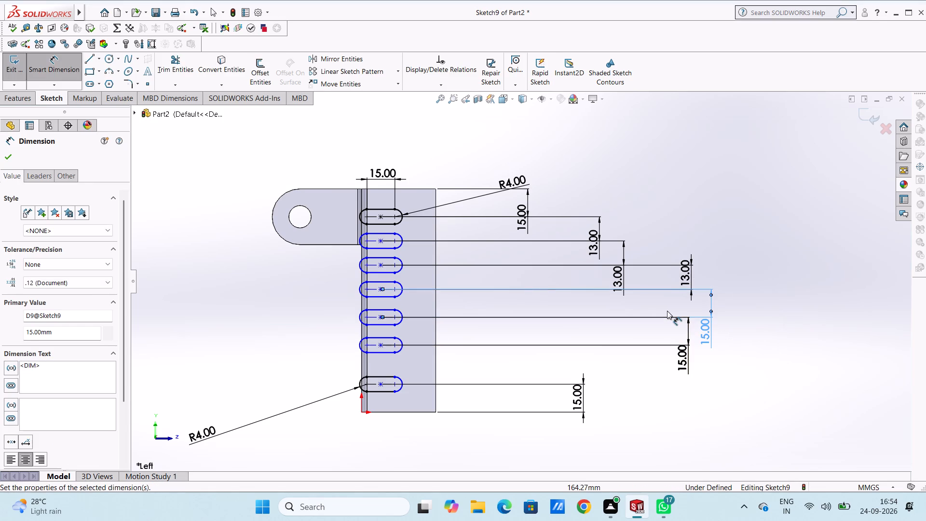
Set the centre spacings between the third and fourth, second and third, and first and second slots from the top to 15 mm.
left_click(667, 311)
double_click(693, 278)
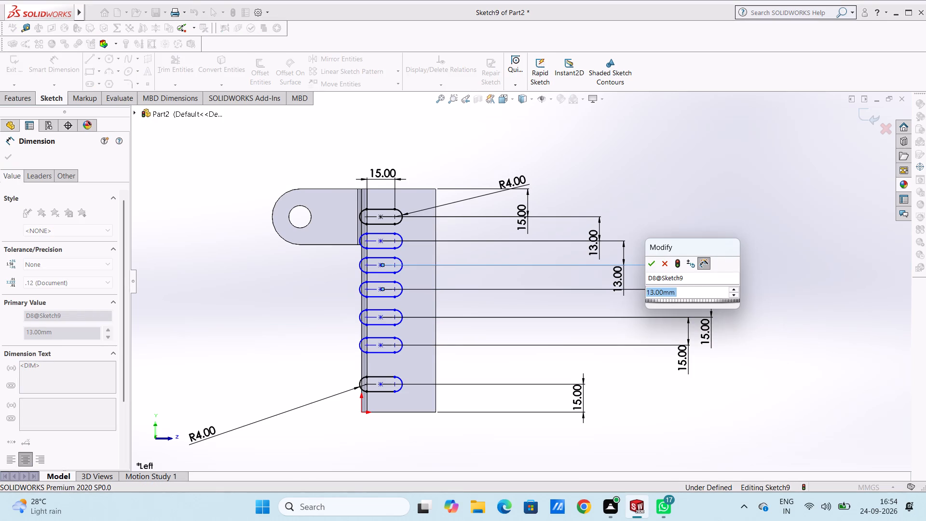
type("15")
key("Return")
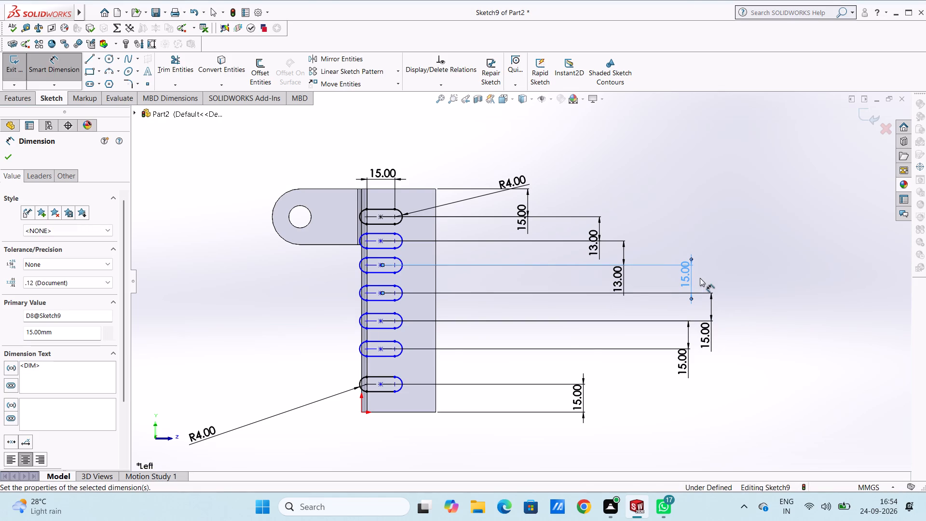
left_click(654, 219)
double_click(615, 279)
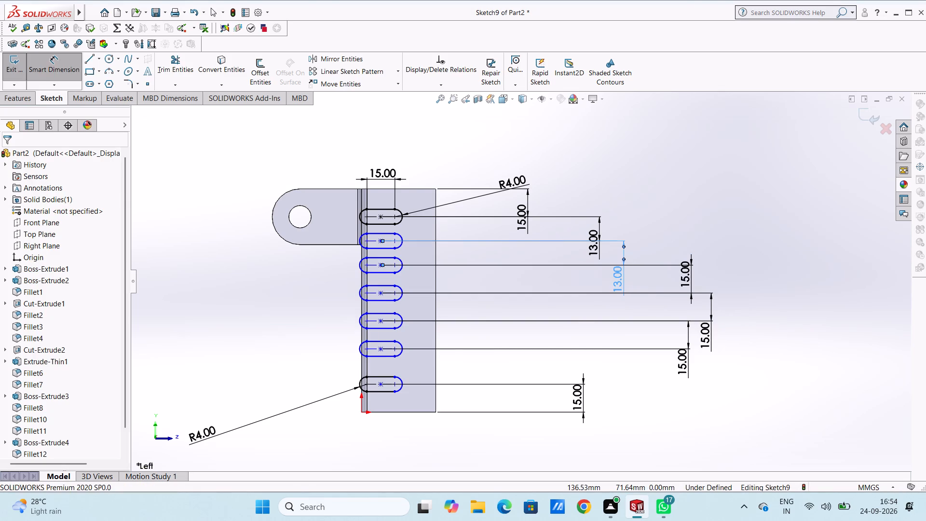
type("15")
key("Return")
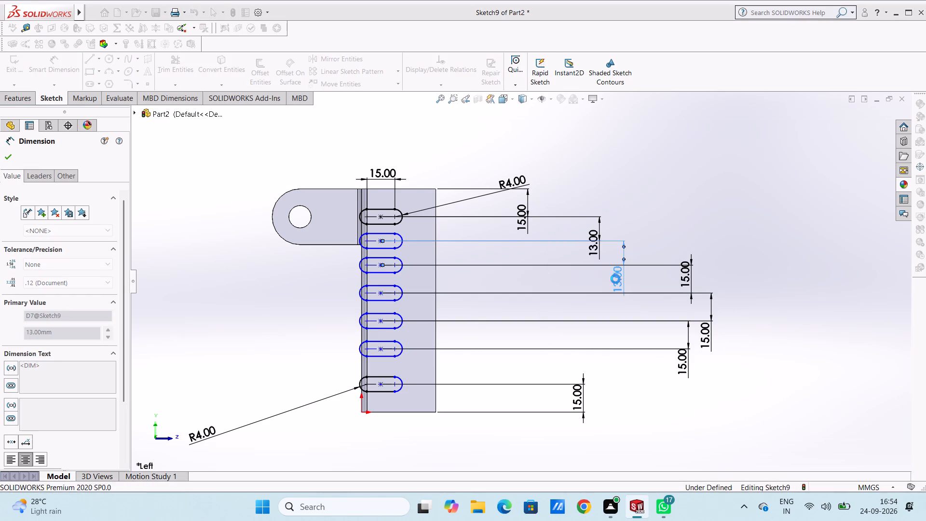
left_click(690, 221)
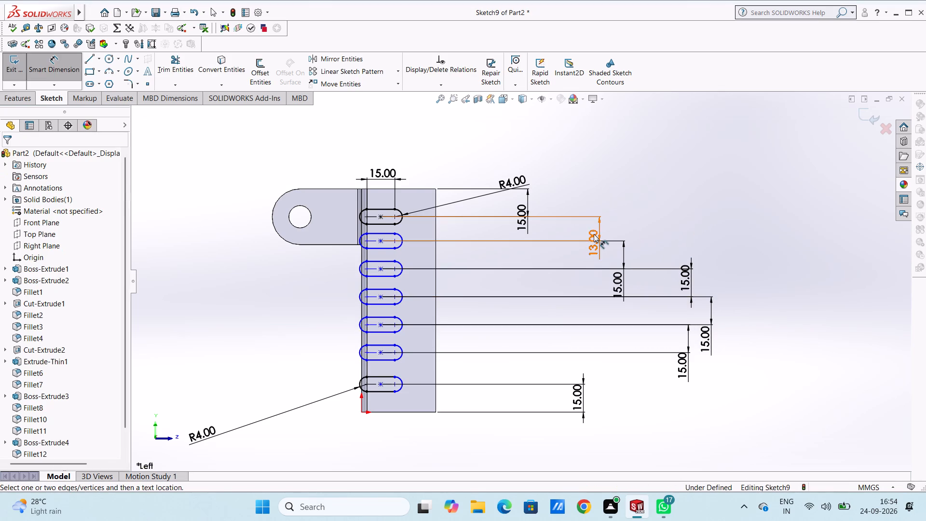
double_click(594, 234)
type("15")
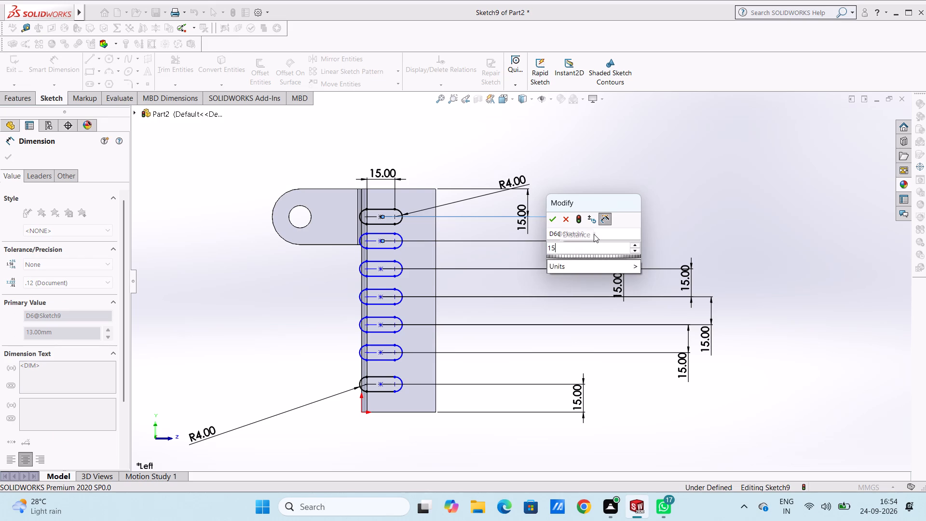
key("Return")
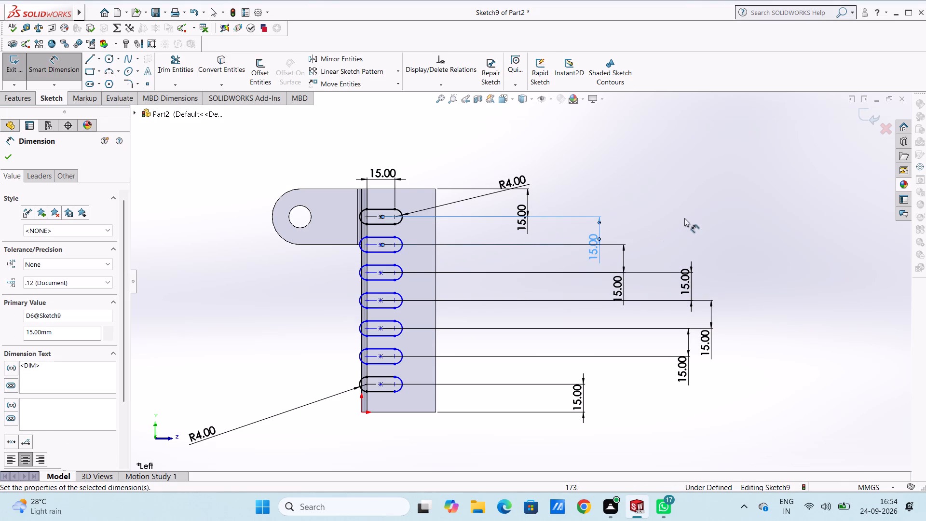
left_click(695, 212)
Dimension the second slot from the top with a 4 mm end radius and a 15 mm straight length.
middle_click_drag(671, 205, 697, 216)
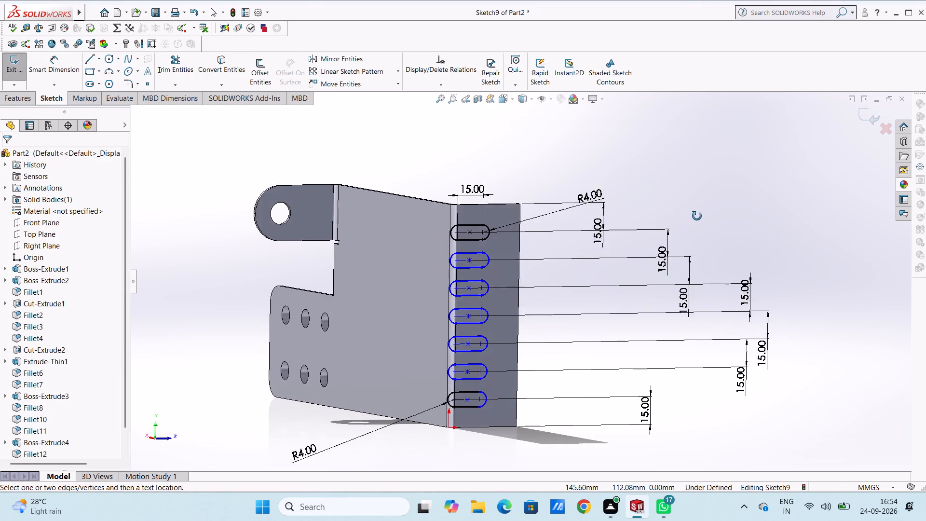
middle_click_drag(697, 216, 670, 210)
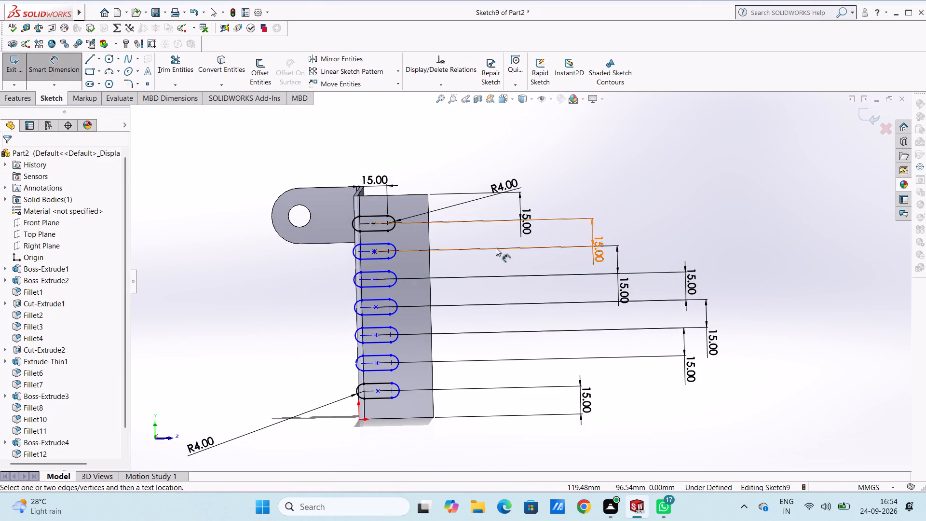
left_click(394, 247)
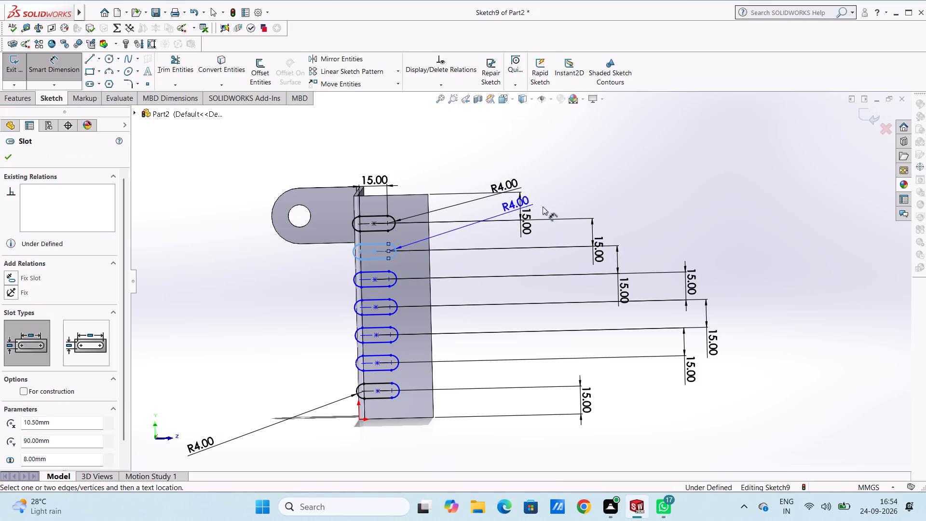
left_click(651, 181)
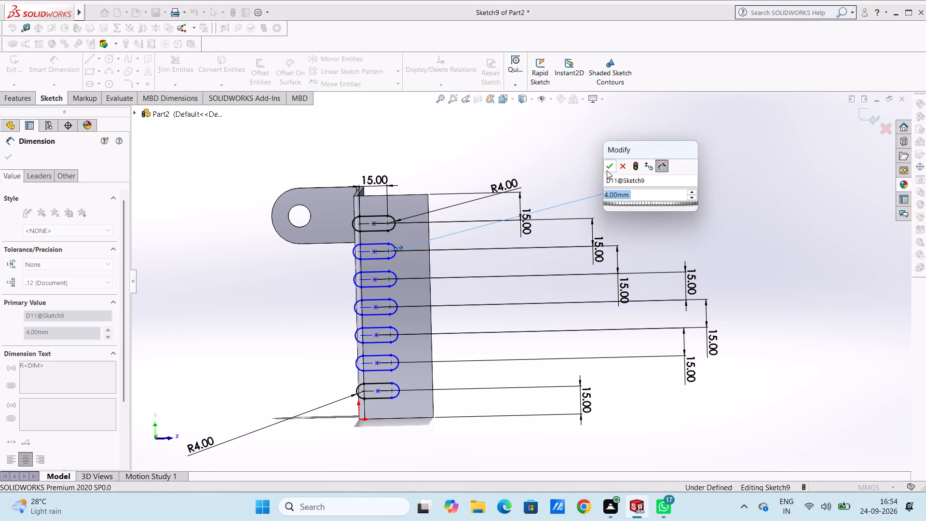
left_click(607, 170)
left_click(587, 165)
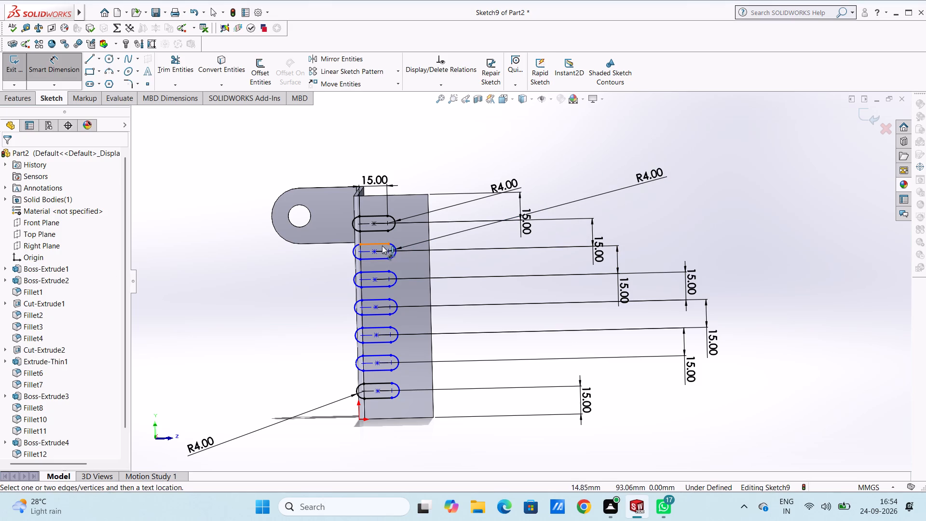
left_click(381, 246)
left_click(392, 154)
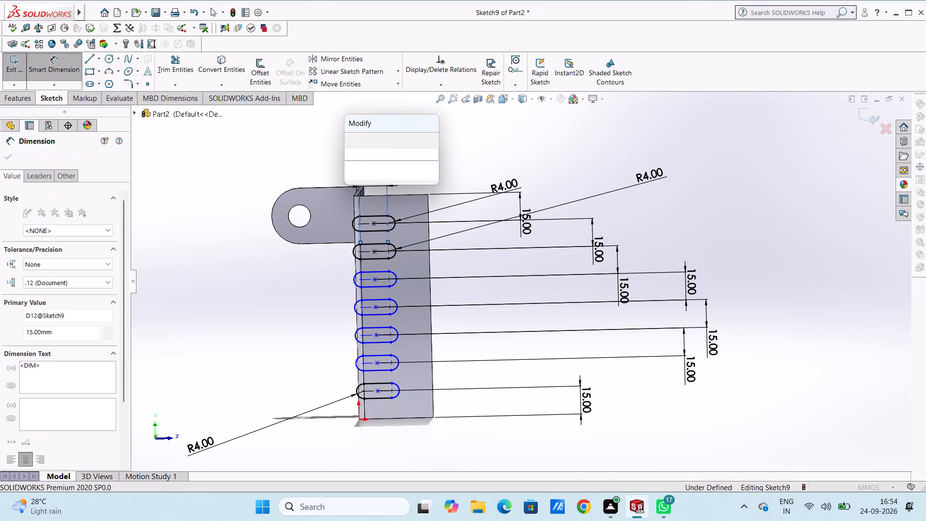
left_click(352, 139)
left_click(342, 140)
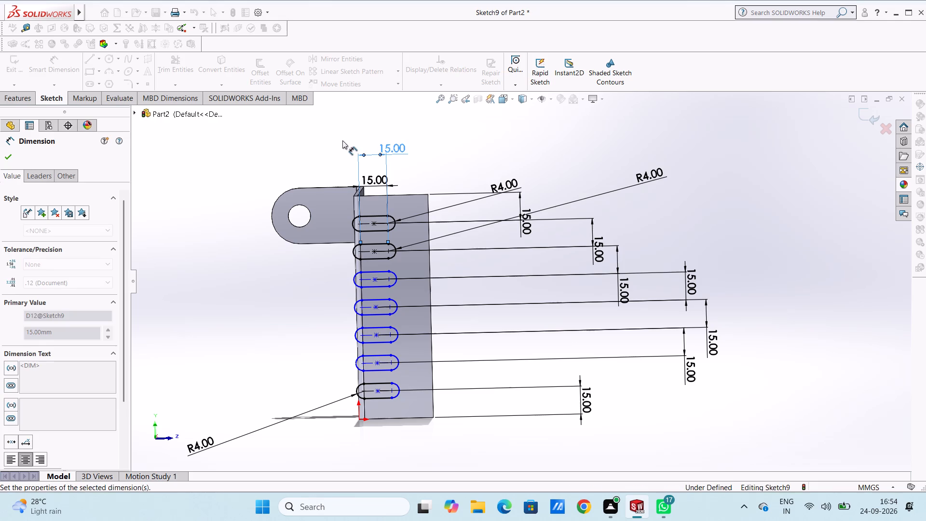
Dimension the straight lengths of the third and fourth slots from the top at 15 mm each.
left_click(377, 271)
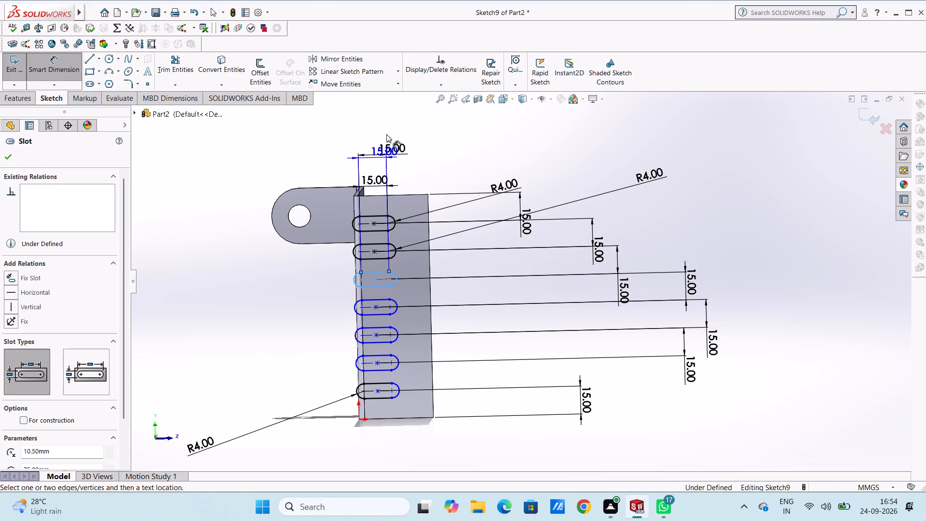
left_click(388, 125)
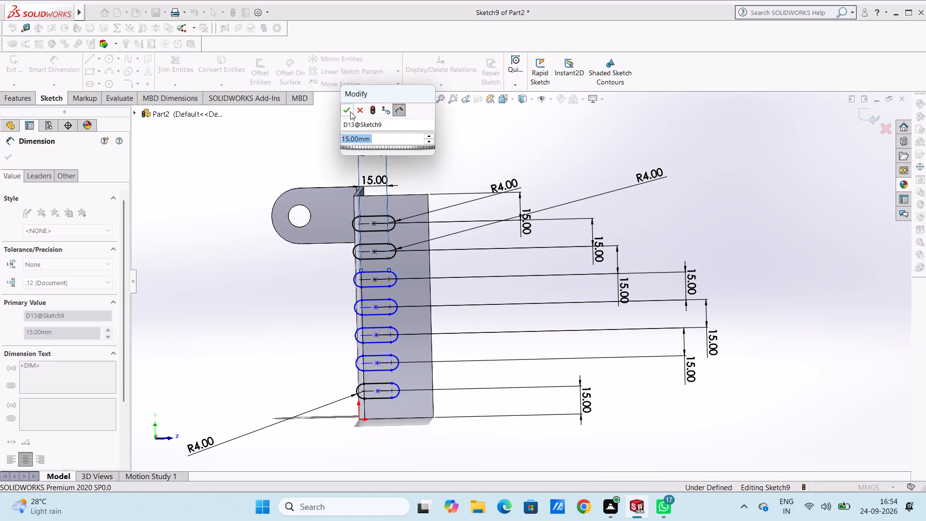
left_click(349, 111)
scroll(357, 181, "up", 3)
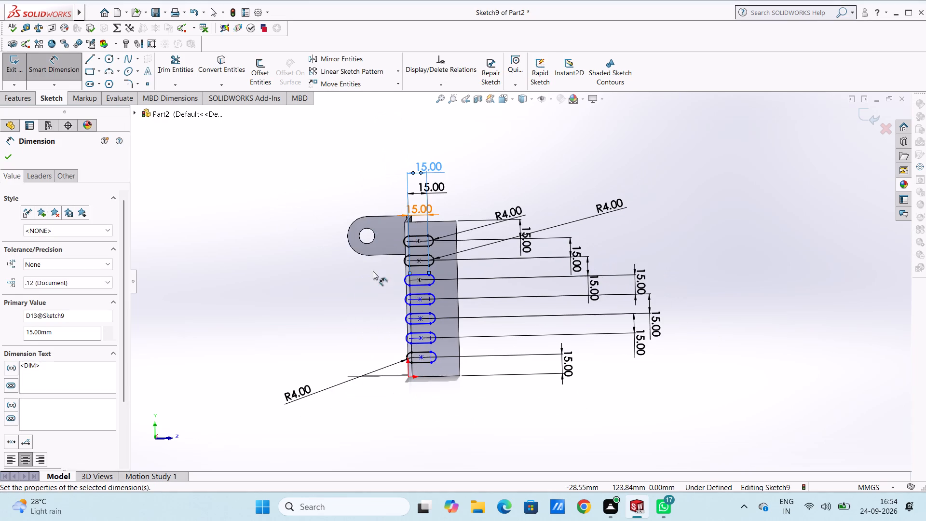
middle_click_drag(358, 311, 356, 290)
left_click(321, 287)
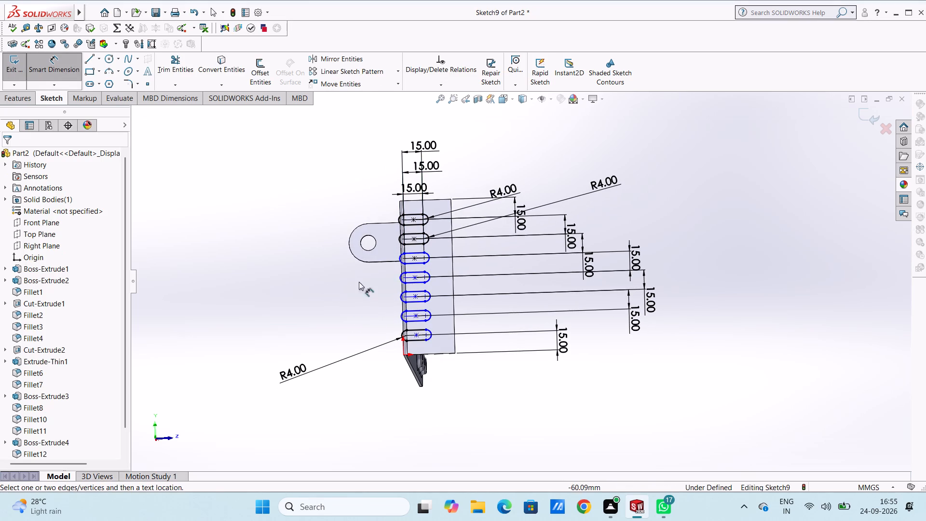
scroll(401, 259, "down", 2)
left_click(433, 279)
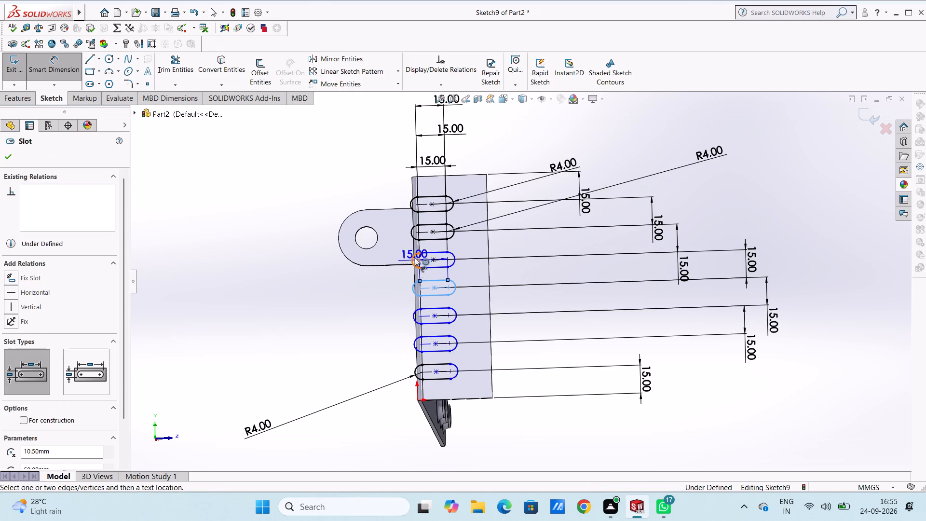
left_click(437, 113)
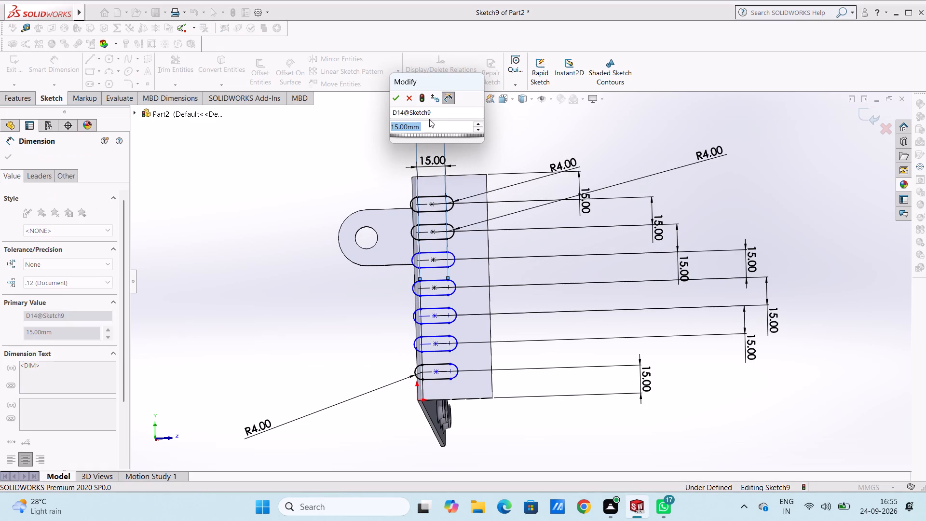
left_click(395, 97)
left_click(347, 131)
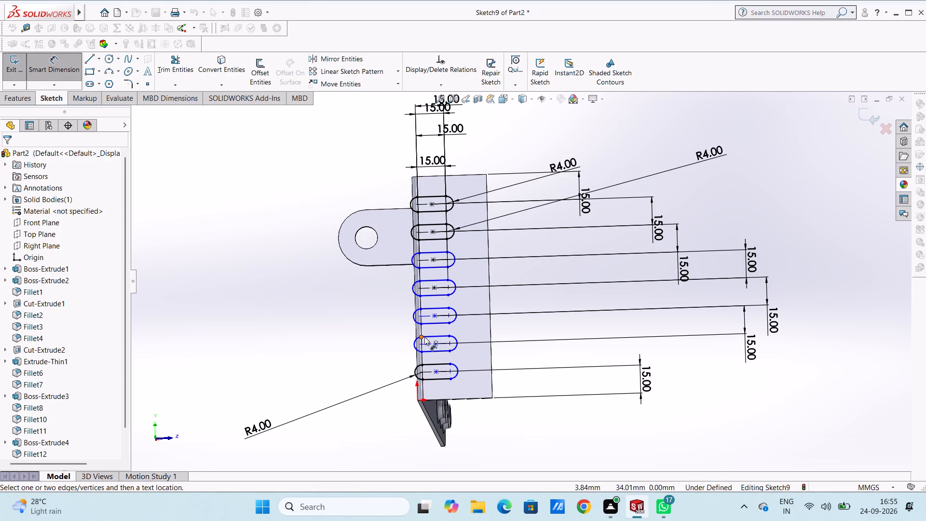
Dimension the straight lengths of the fifth and sixth slots from the top at 15 mm each.
left_click(433, 323)
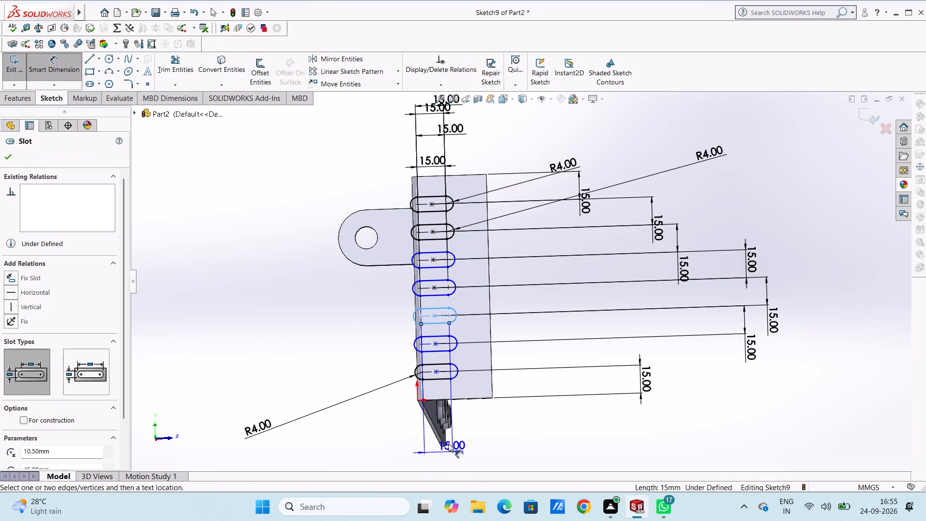
left_click(447, 439)
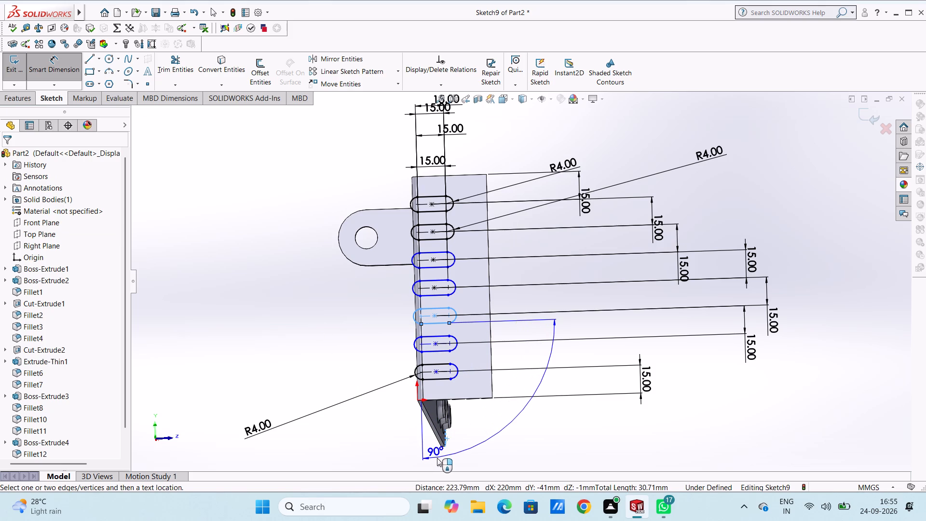
key("Escape")
scroll(437, 458, "down", 1)
scroll(437, 457, "up", 2)
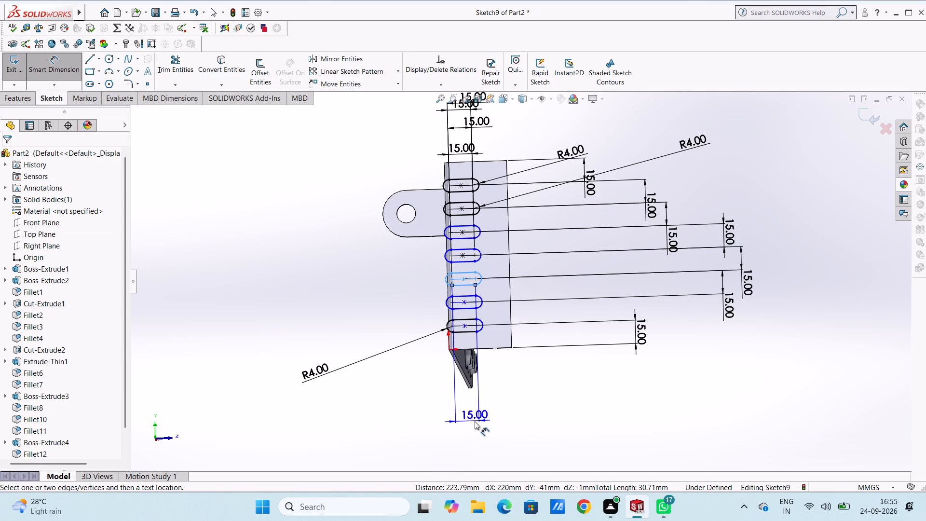
left_click(475, 421)
left_click(432, 409)
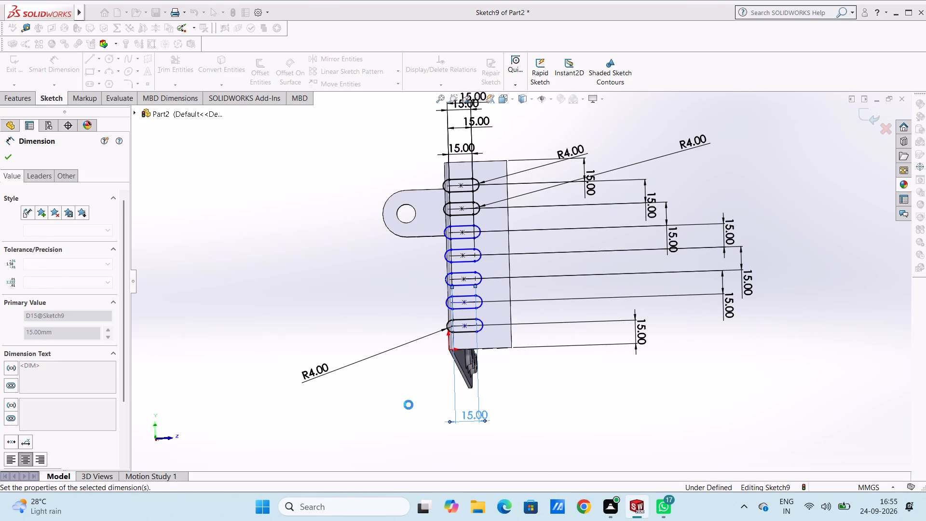
left_click(409, 405)
left_click(464, 308)
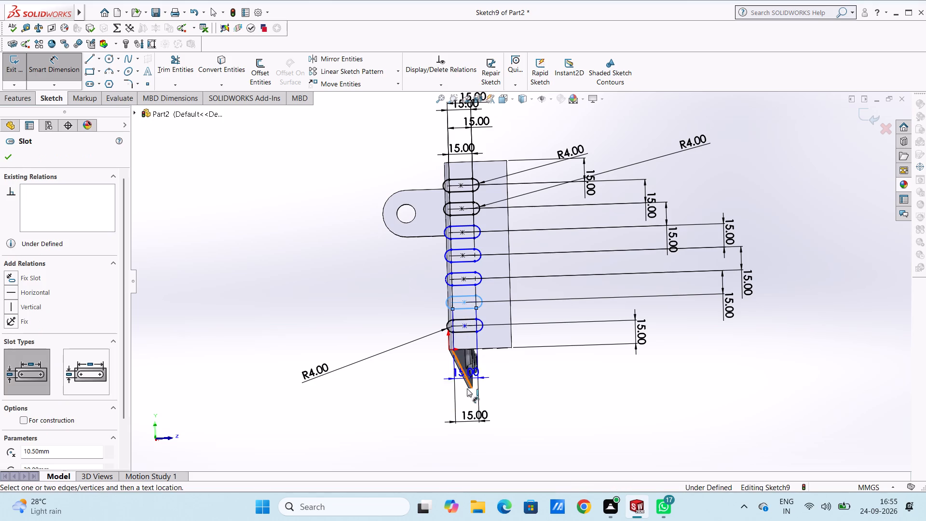
left_click(476, 441)
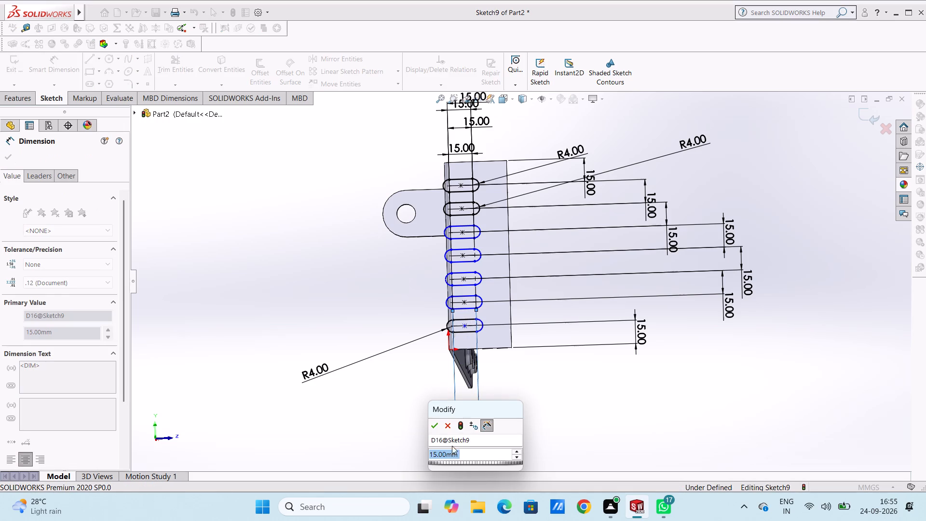
left_click(431, 420)
left_click(415, 416)
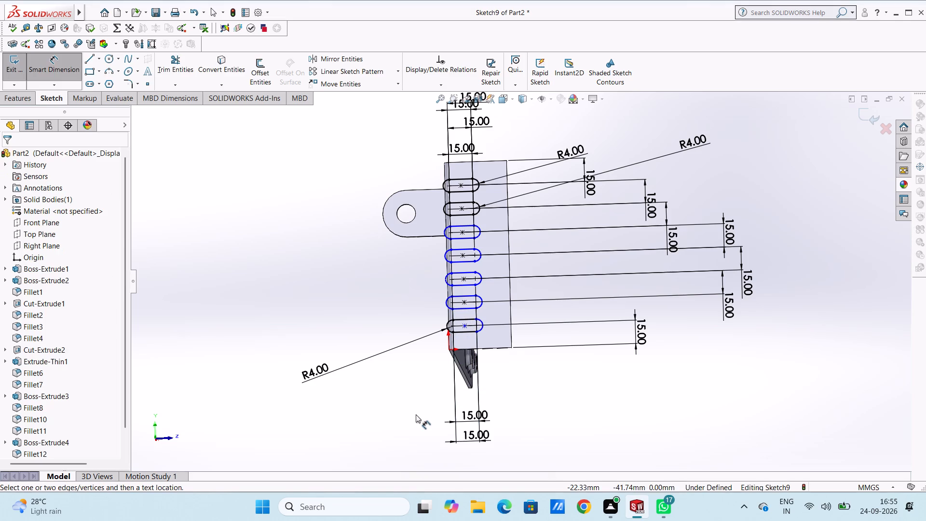
Dimension the end radii of the sixth, fifth and fourth slots from the top at 4 mm each.
left_click(481, 304)
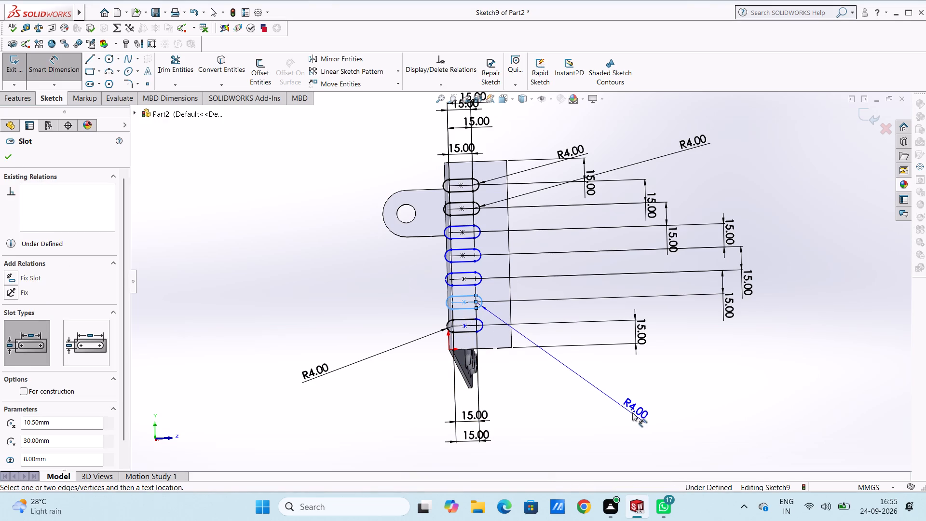
left_click(633, 412)
left_click(587, 396)
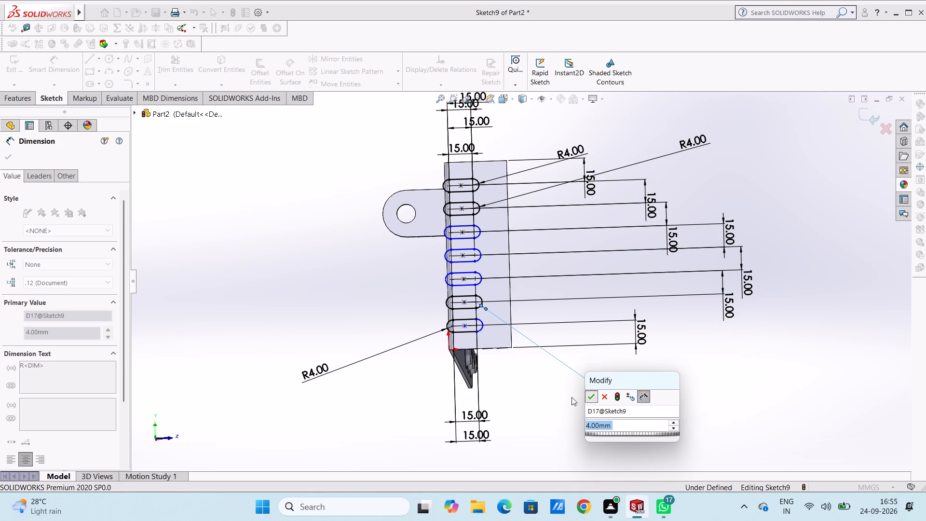
left_click(553, 397)
left_click(481, 275)
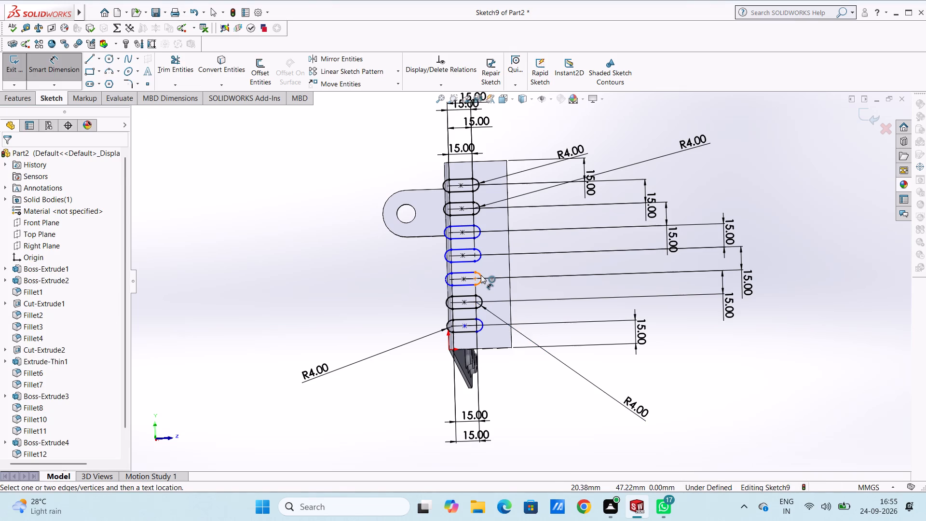
left_click(655, 369)
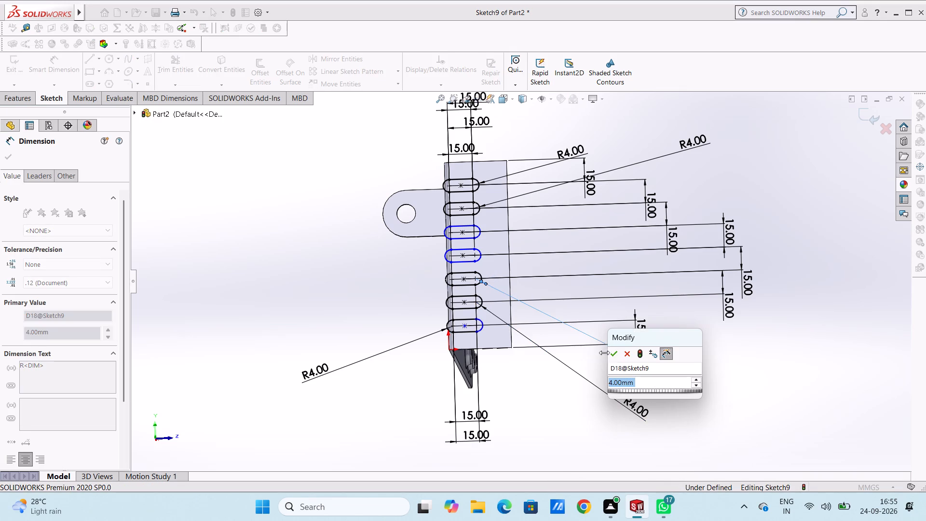
left_click(614, 357)
left_click(609, 309)
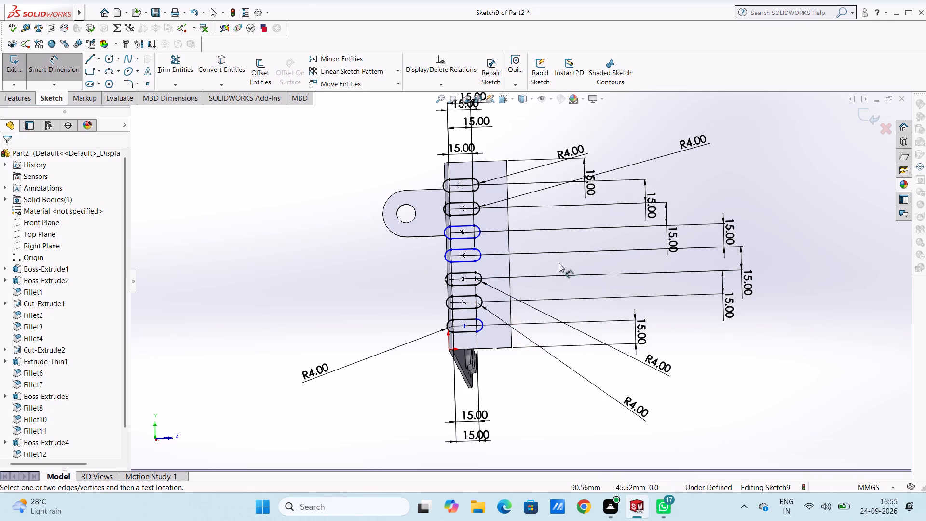
left_click(481, 260)
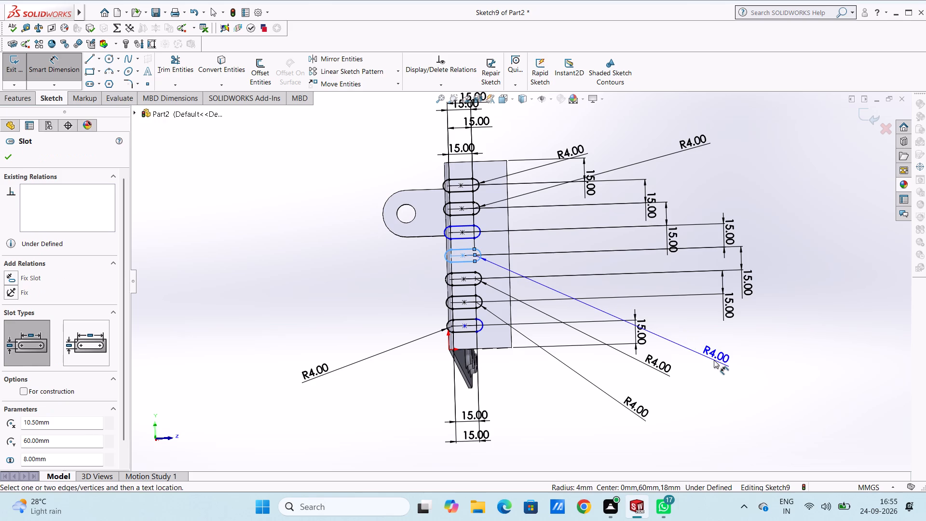
left_click(714, 360)
left_click(672, 344)
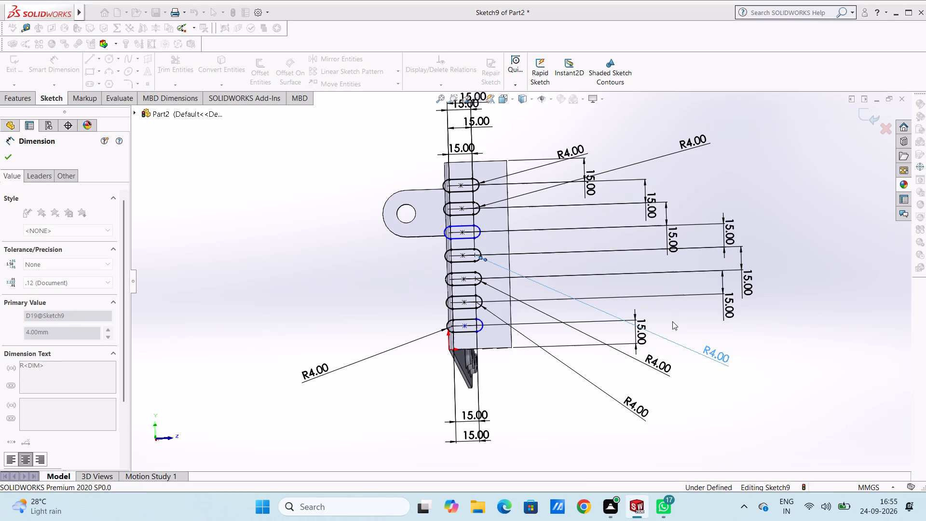
Dimension the end radius of the third slot from the top at 4 mm.
left_click(674, 316)
left_click(480, 235)
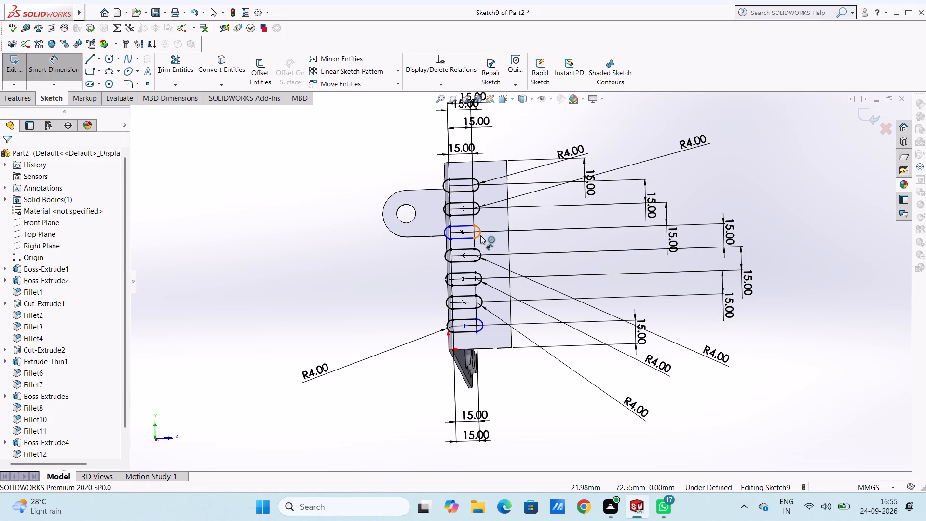
left_click(732, 341)
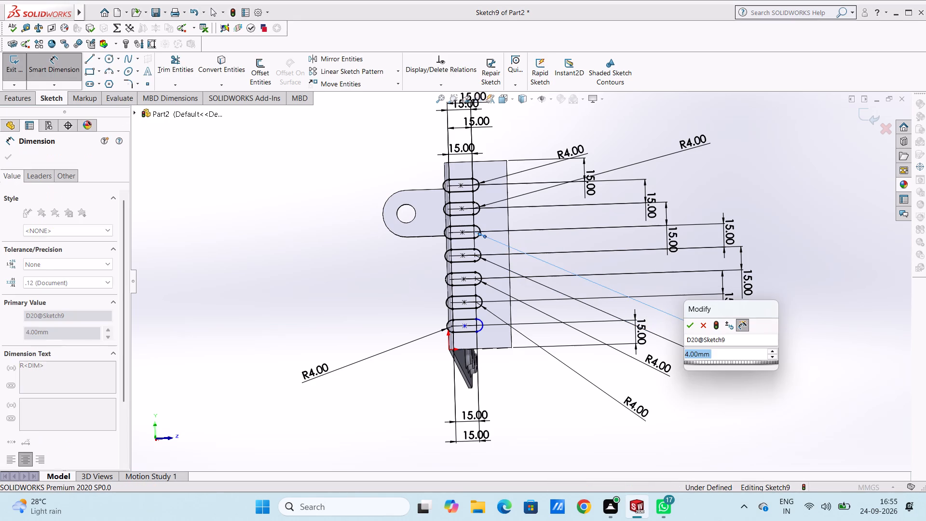
left_click(690, 326)
left_click(679, 280)
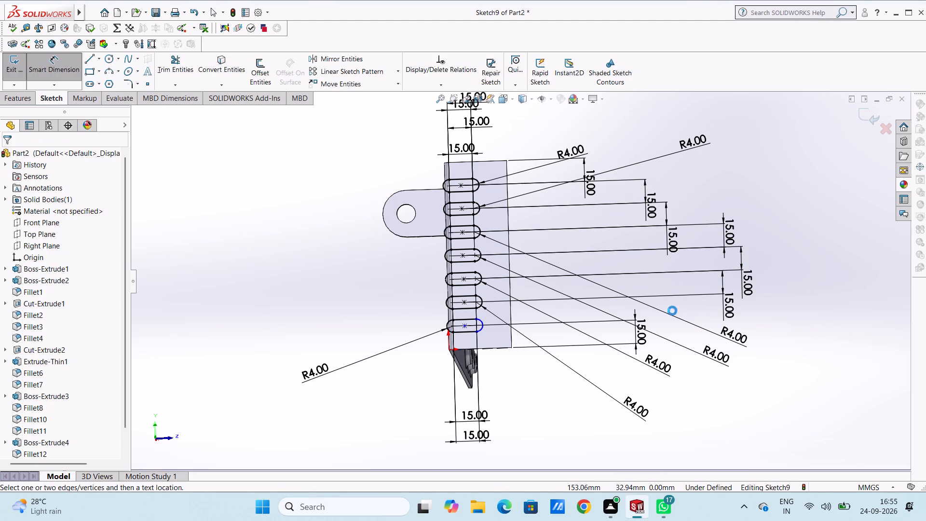
Dimension the horizontal distance from the bottom slot's centre to the side wall's outer vertical edge.
left_click(465, 327)
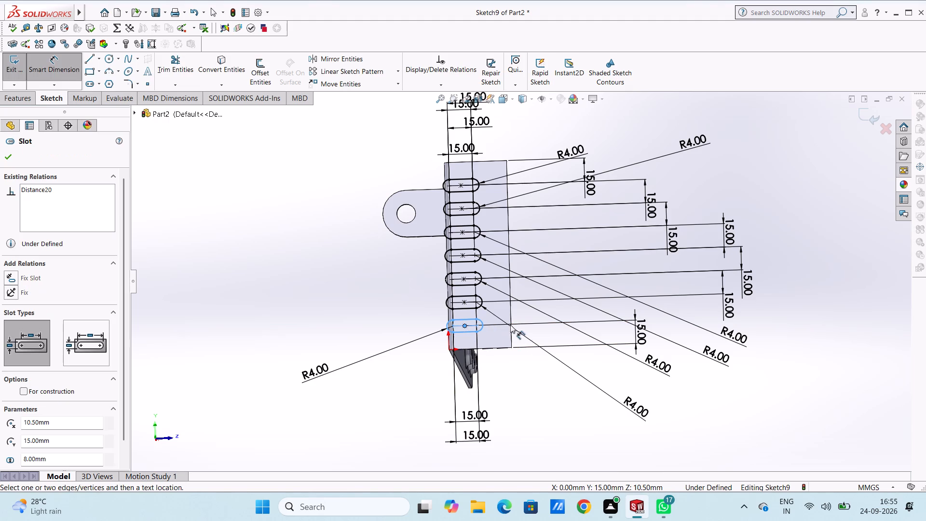
left_click(511, 316)
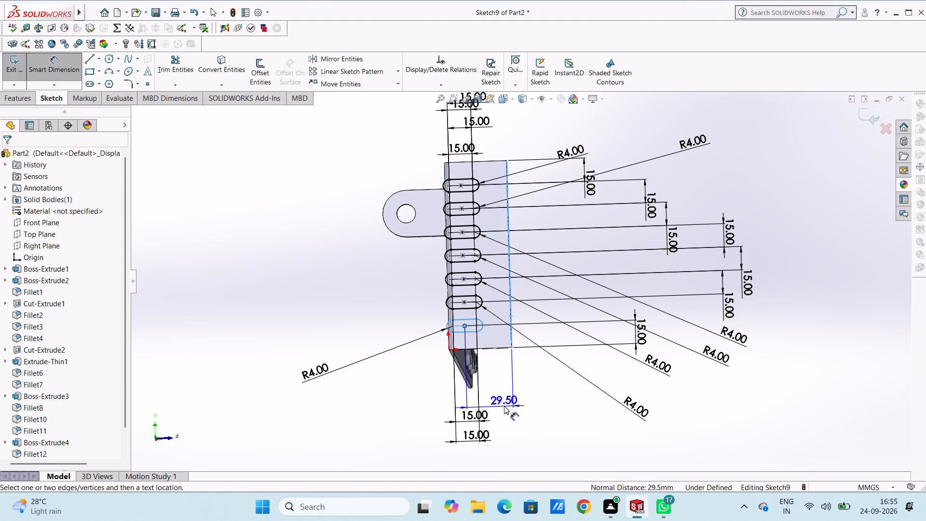
left_click(504, 406)
left_click(464, 391)
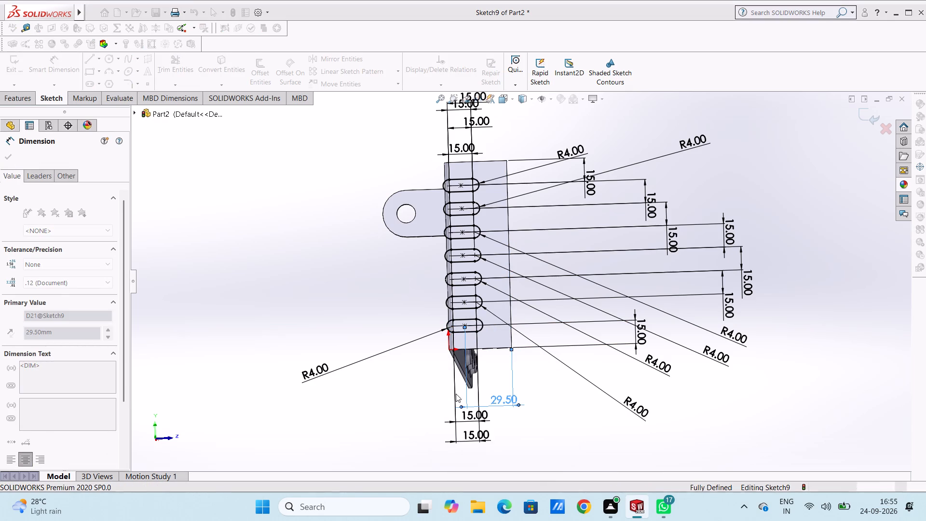
left_click(436, 396)
key("Escape")
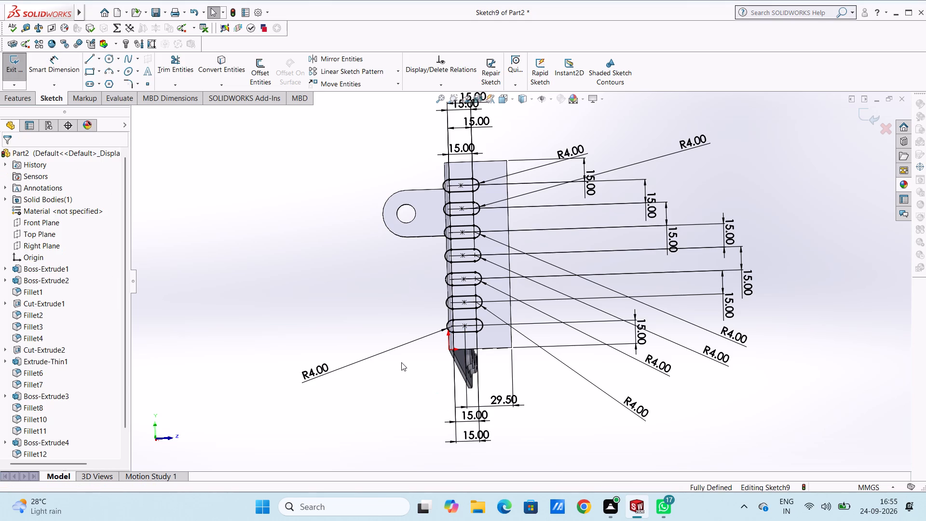
Cut the seven sketched slots through the side wall with a blind Extruded Cut 2 mm deep.
middle_click_drag(381, 315, 462, 408)
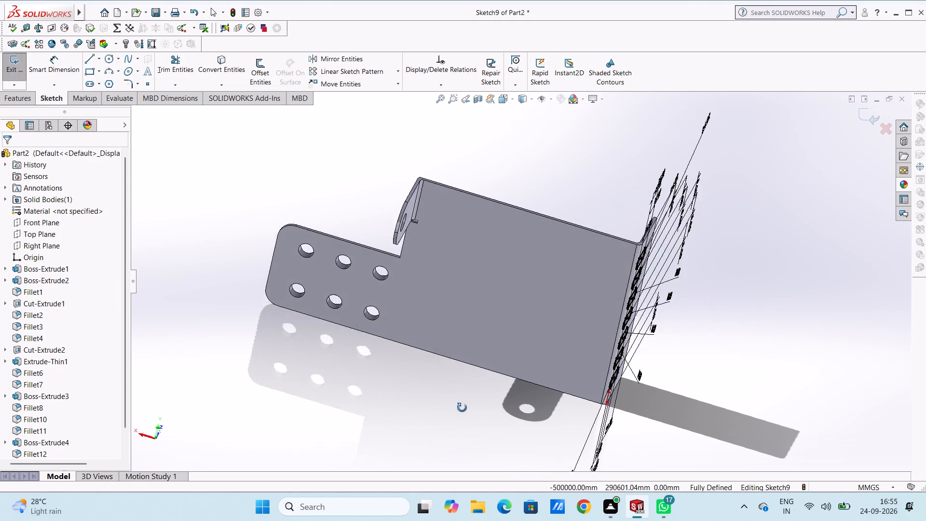
middle_click_drag(462, 408, 405, 384)
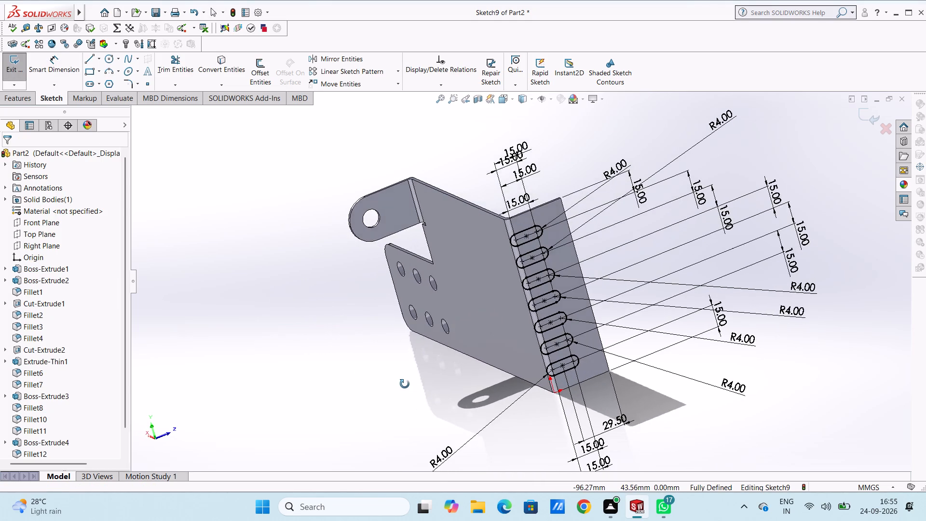
middle_click_drag(405, 384, 470, 398)
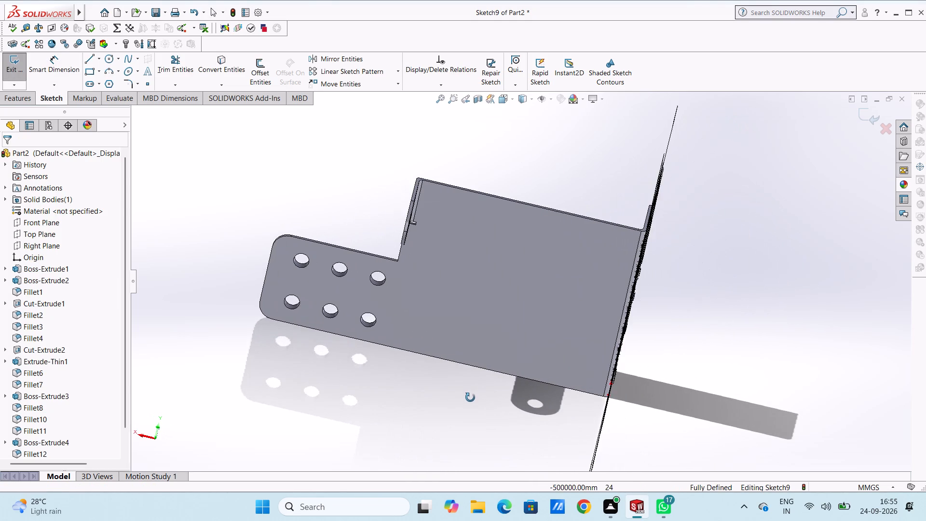
middle_click_drag(470, 398, 458, 395)
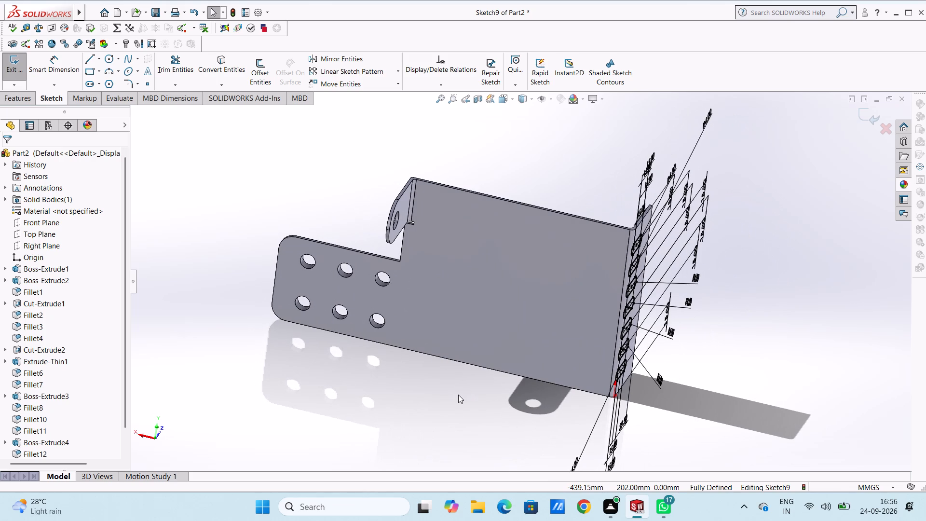
left_click(18, 99)
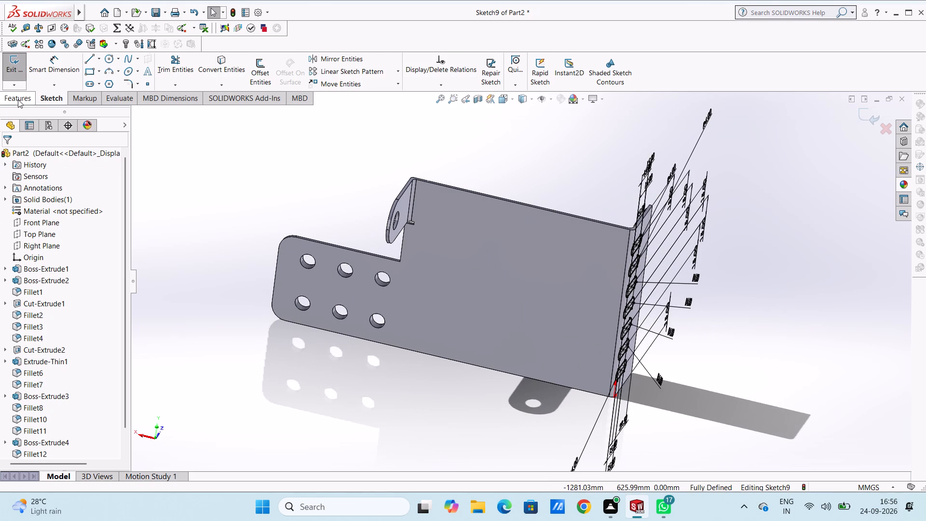
left_click(158, 66)
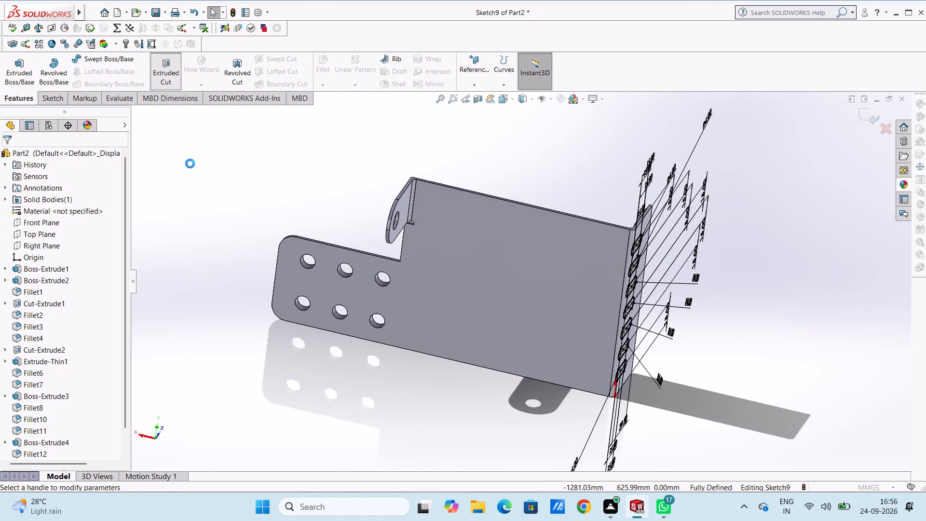
middle_click_drag(257, 166, 257, 166)
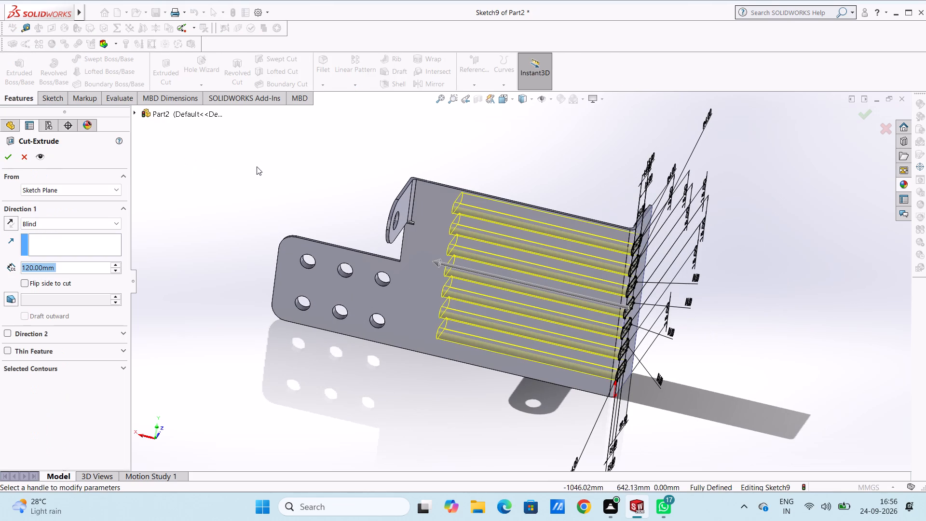
middle_click_drag(257, 166, 253, 273)
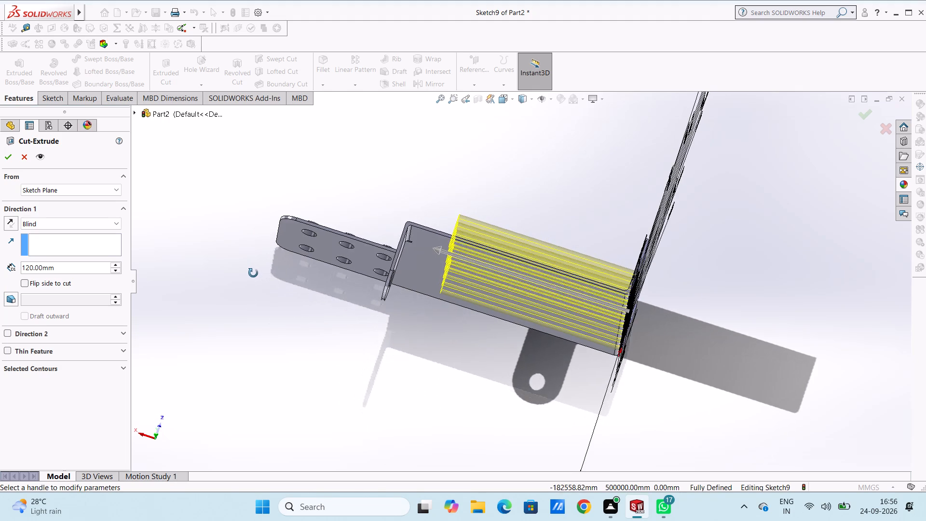
middle_click_drag(253, 273, 246, 274)
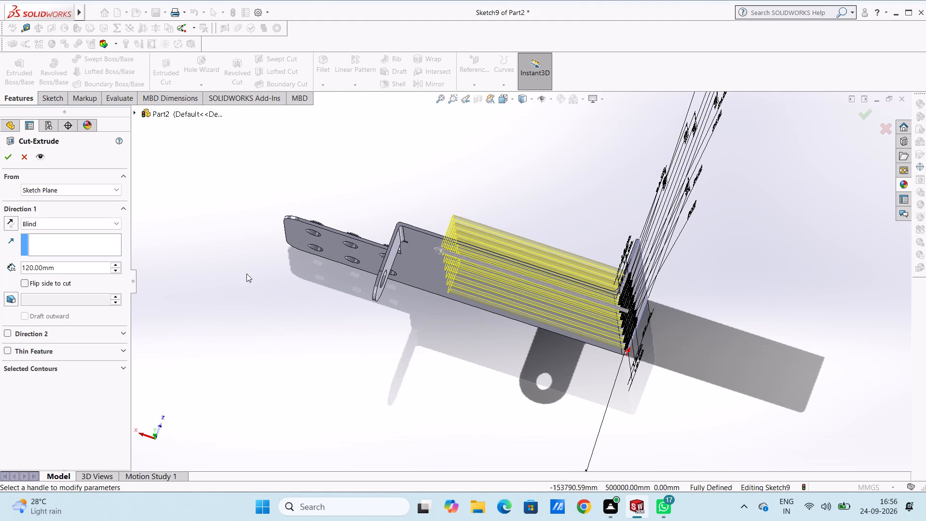
double_click(76, 262)
double_click(77, 269)
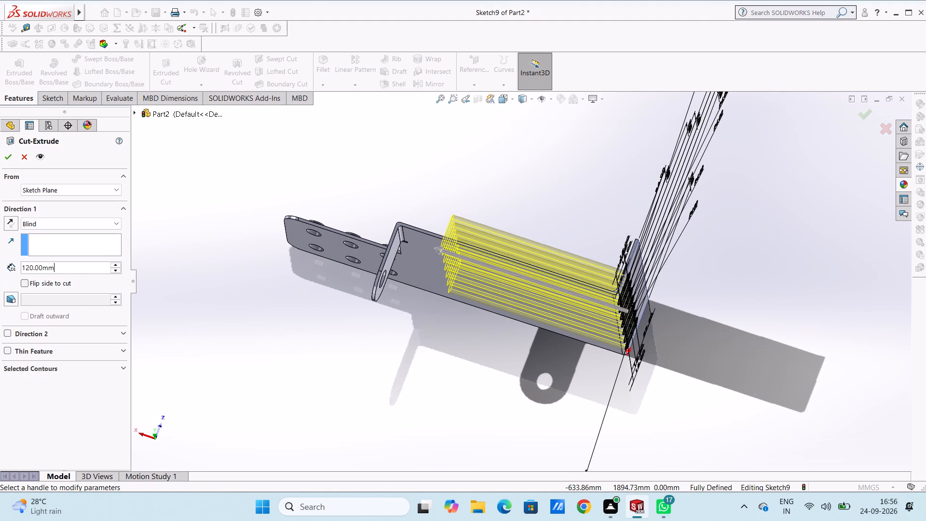
key("2")
key("Return")
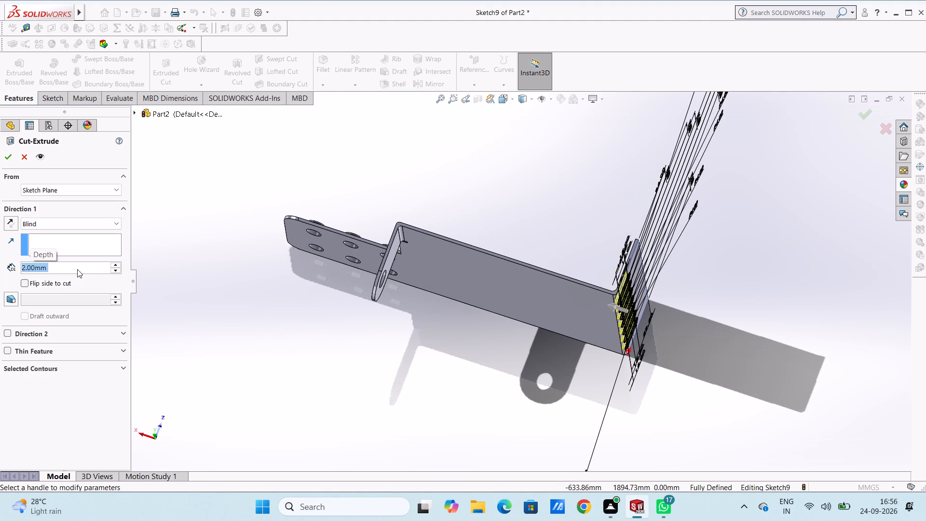
left_click(4, 158)
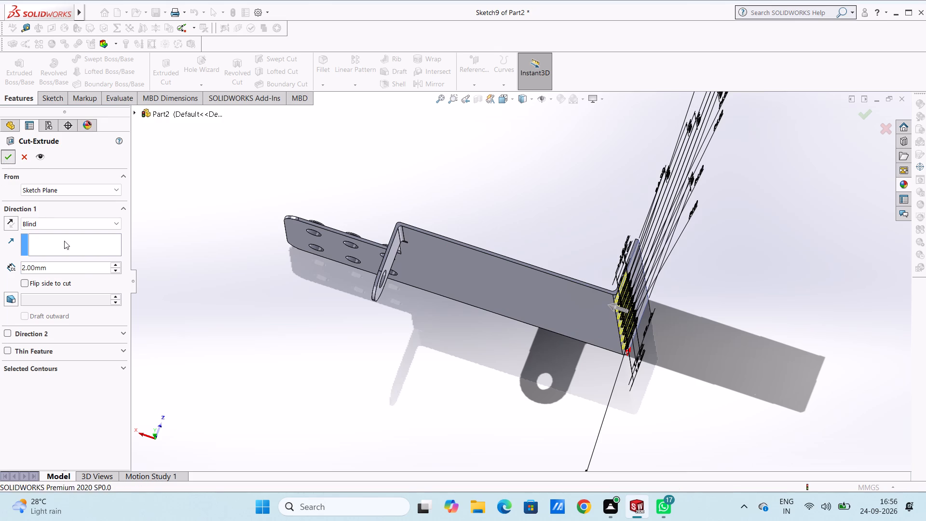
left_click(163, 310)
Examine the slotted side wall and the whole bracket from several angles, including the isometric and left views.
middle_click_drag(199, 315, 170, 300)
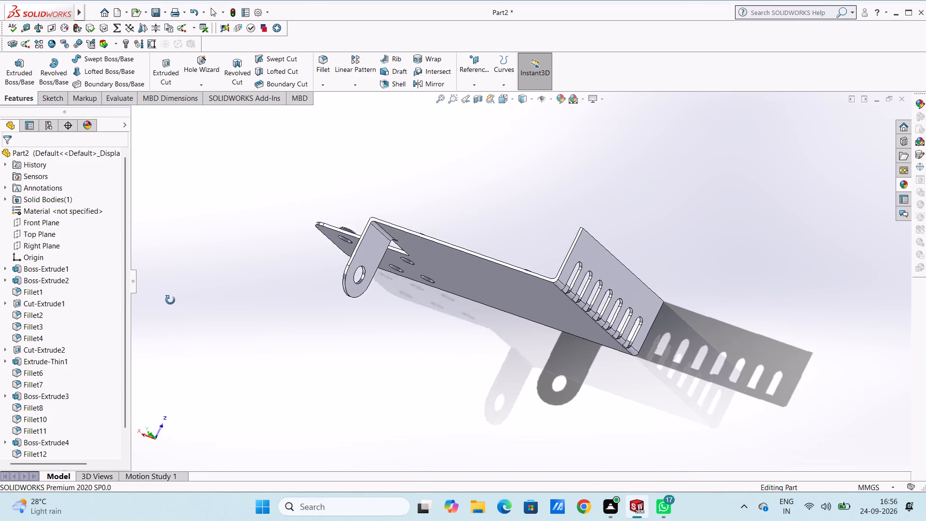
middle_click_drag(170, 300, 157, 286)
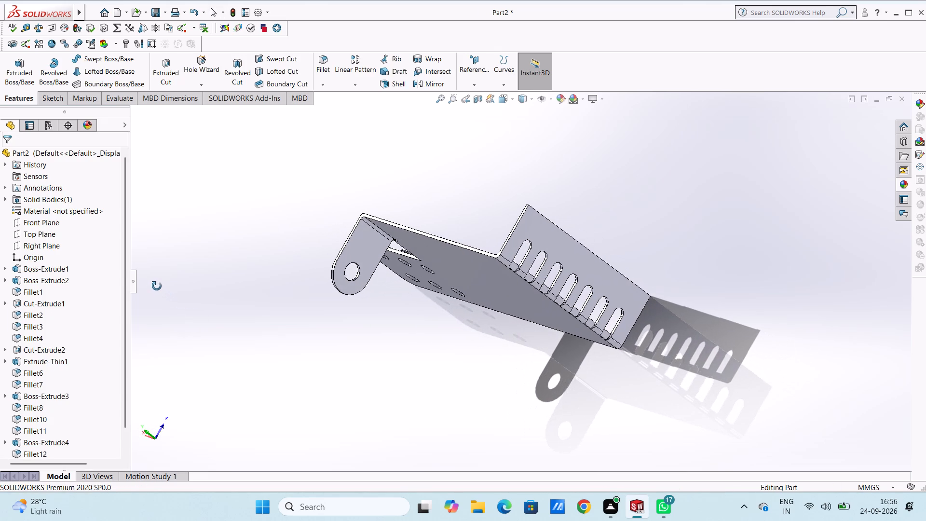
middle_click_drag(157, 286, 160, 287)
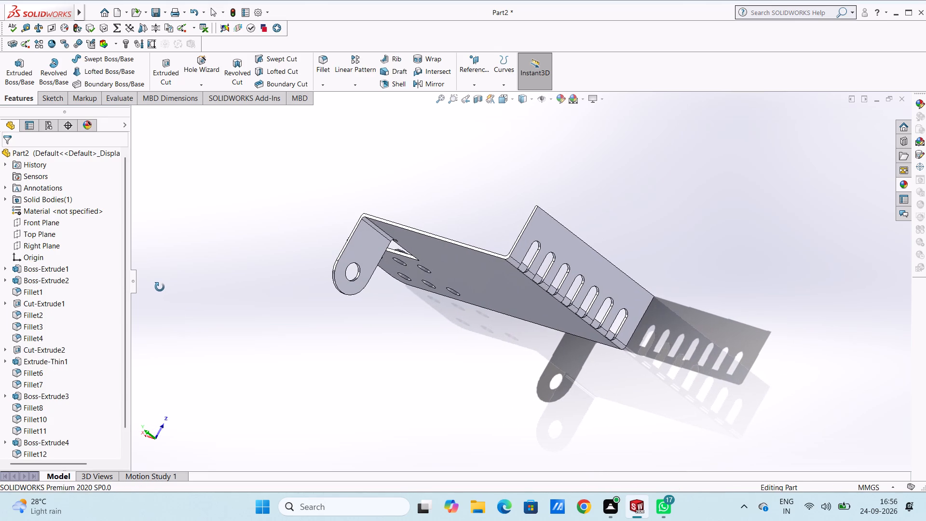
middle_click_drag(160, 287, 160, 288)
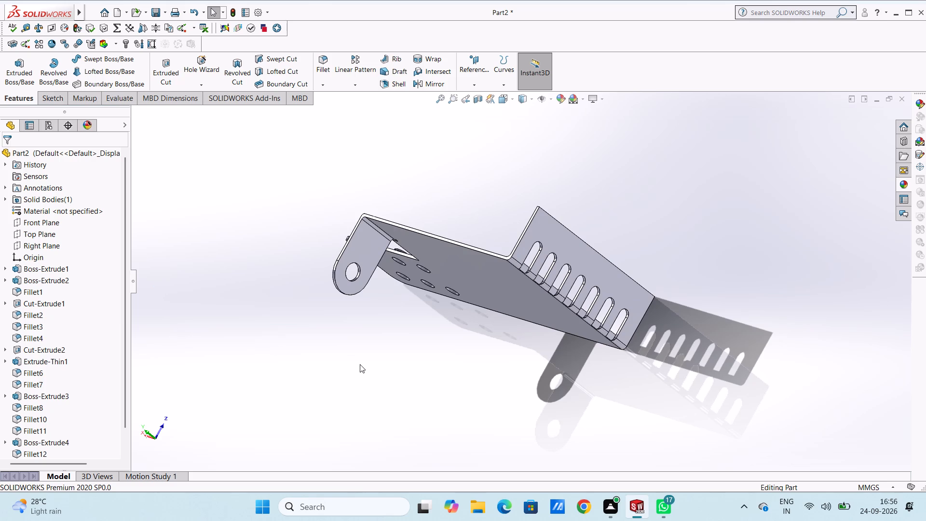
middle_click_drag(360, 365, 325, 357)
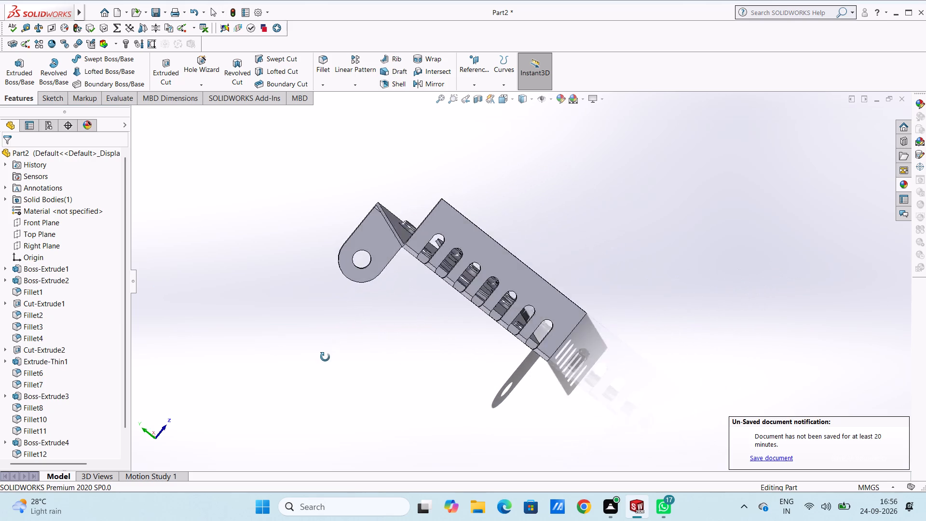
middle_click_drag(325, 357, 325, 360)
scroll(326, 360, "up", 1)
middle_click_drag(343, 338, 303, 380)
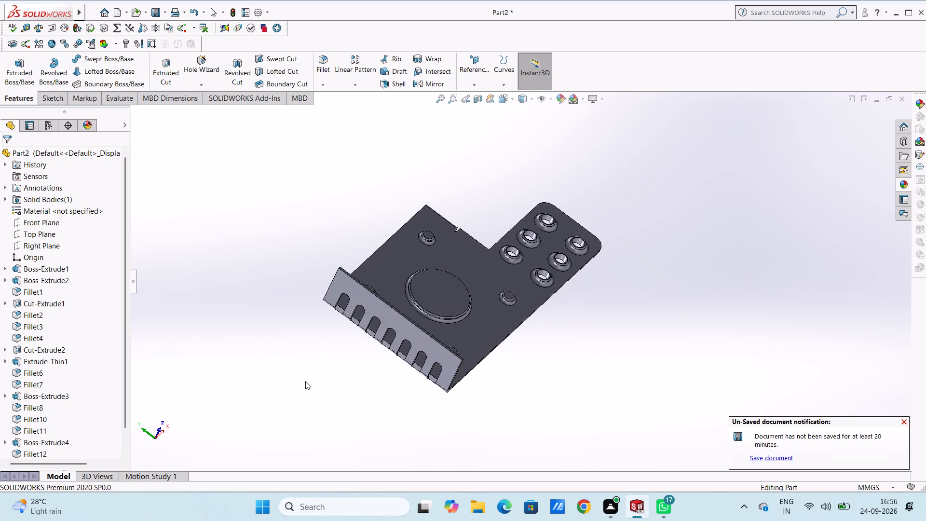
key("ctrl+7")
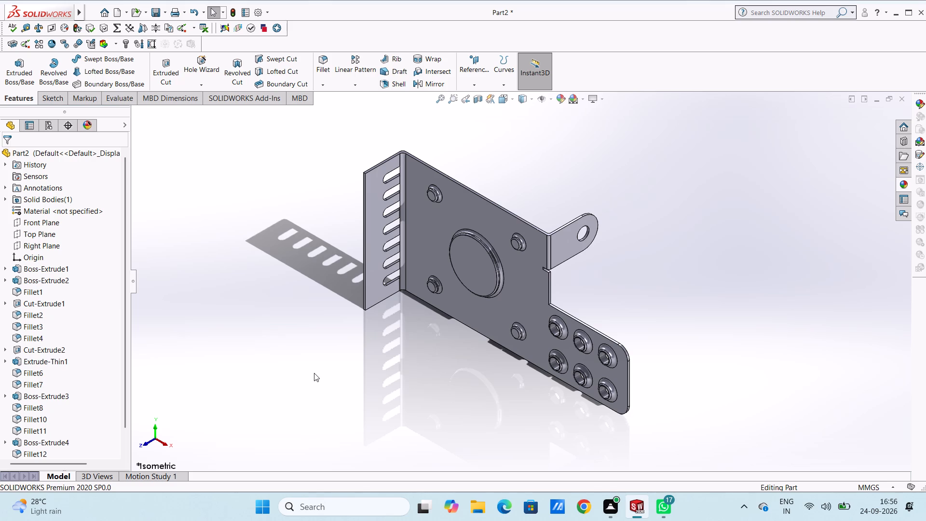
key("ctrl+2")
key("ctrl+3")
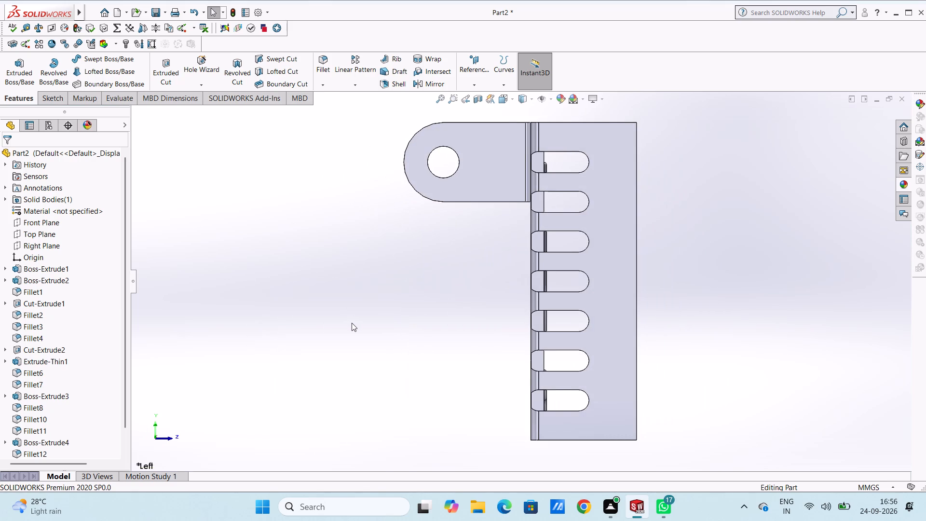
middle_click_drag(360, 327, 387, 334)
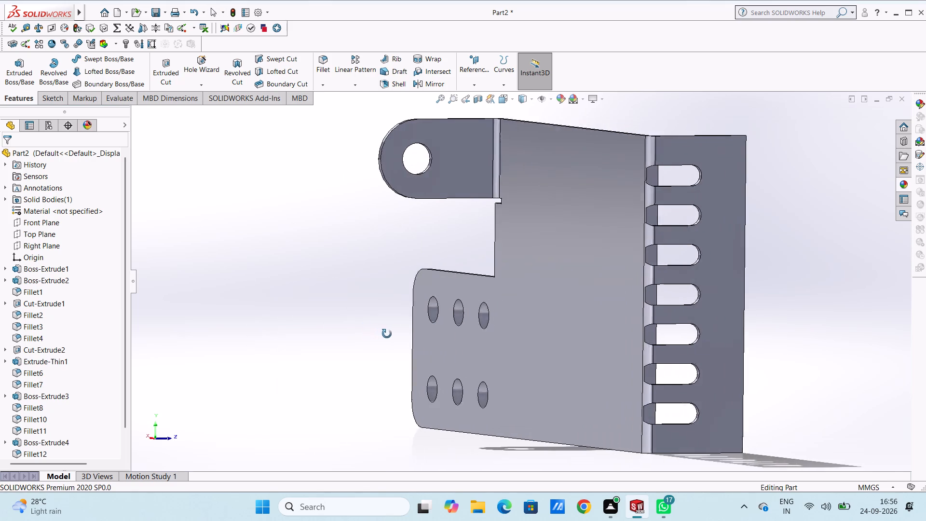
middle_click_drag(387, 334, 396, 334)
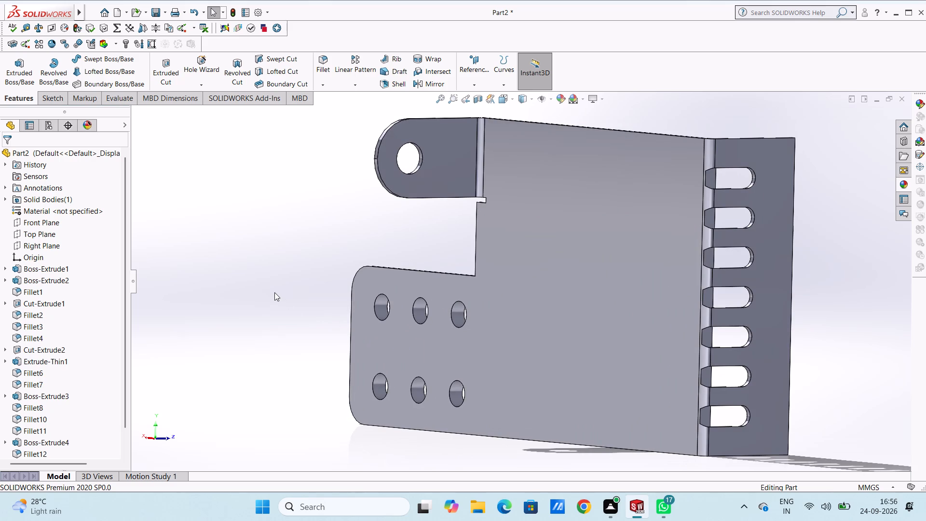
On the plate's back face, sketch a straight slot 15 mm between centres and 8 mm wide, starting at the topmost side-wall slot.
key("ctrl+2")
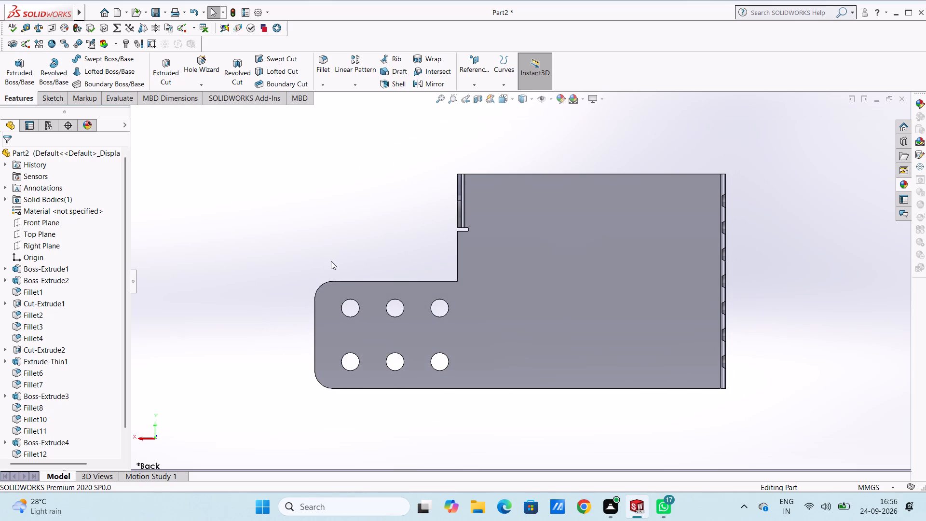
scroll(694, 184, "down", 3)
scroll(686, 264, "up", 3)
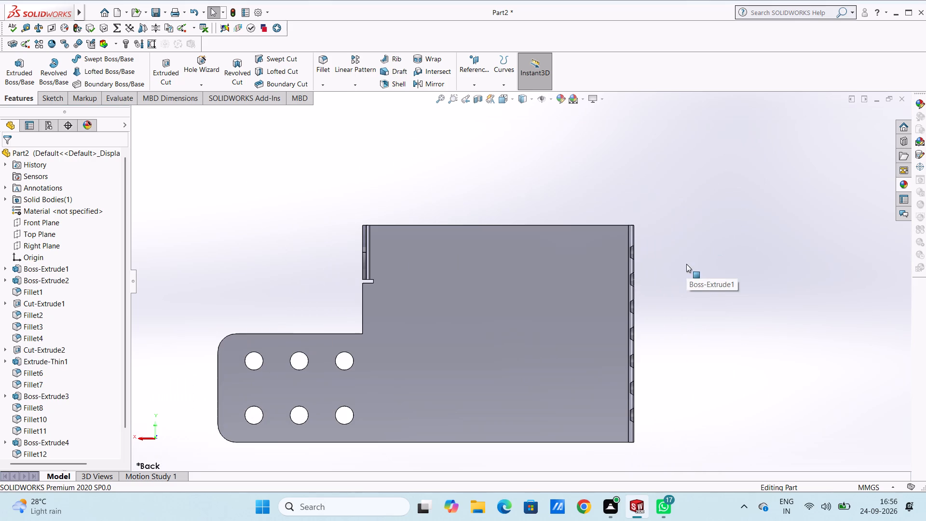
scroll(577, 430, "down", 2)
scroll(551, 329, "up", 1)
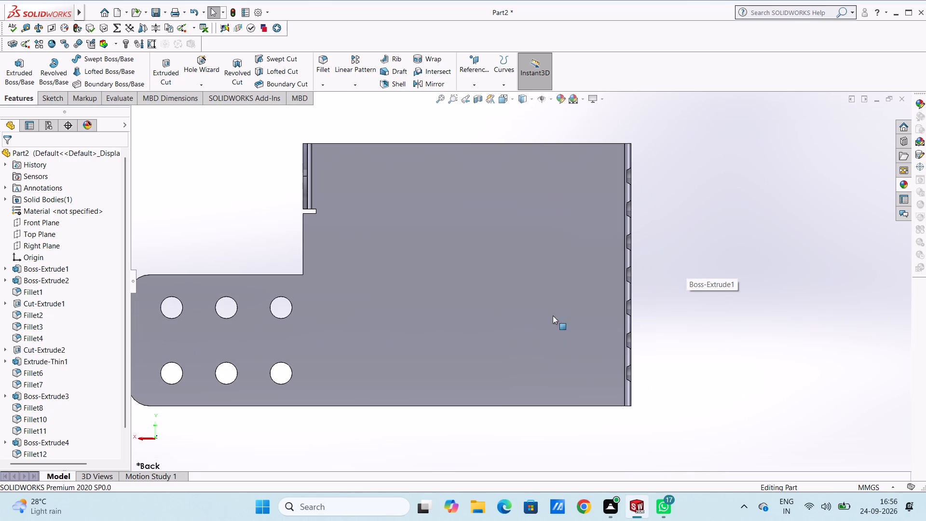
left_click(552, 254)
left_click(592, 227)
left_click(717, 220)
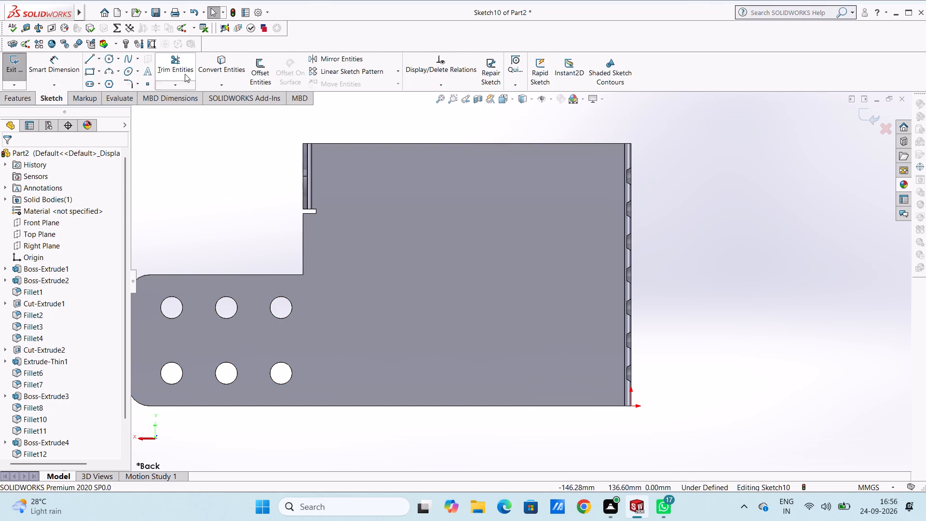
left_click(91, 84)
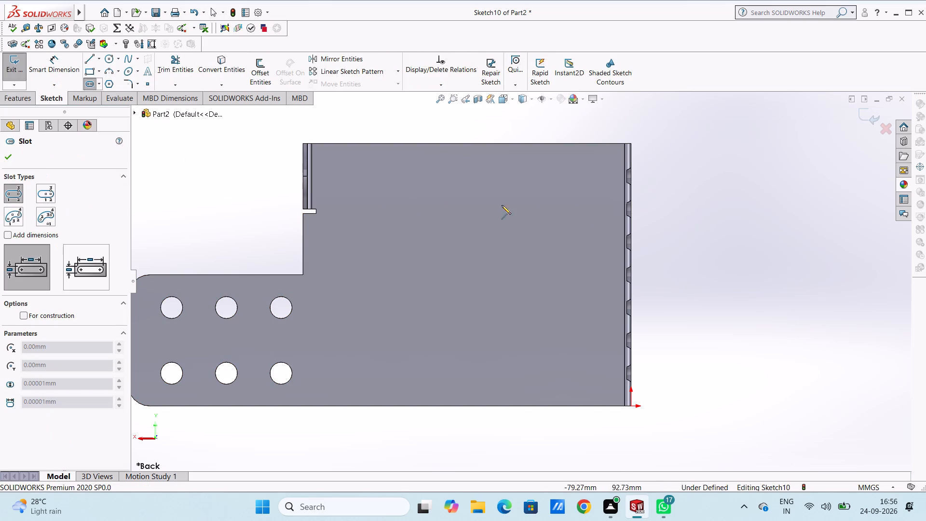
left_click(626, 177)
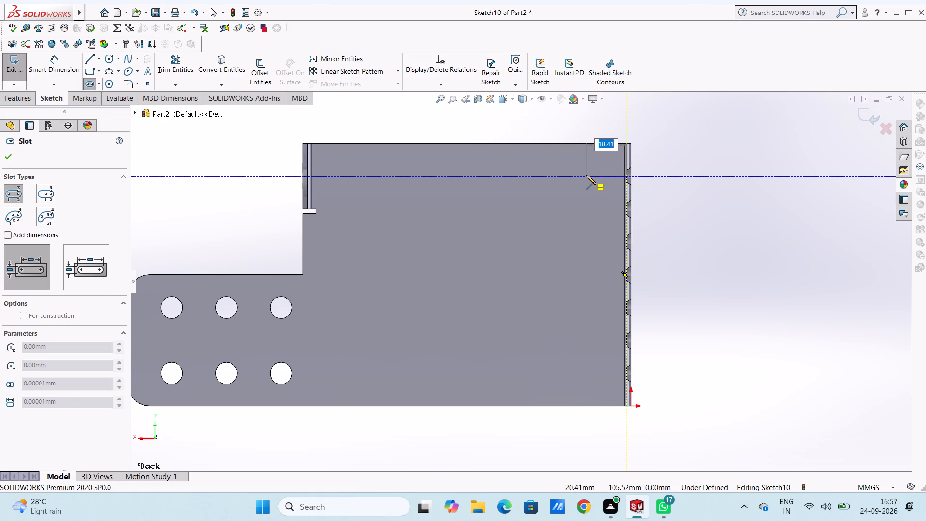
type("15")
key("Return")
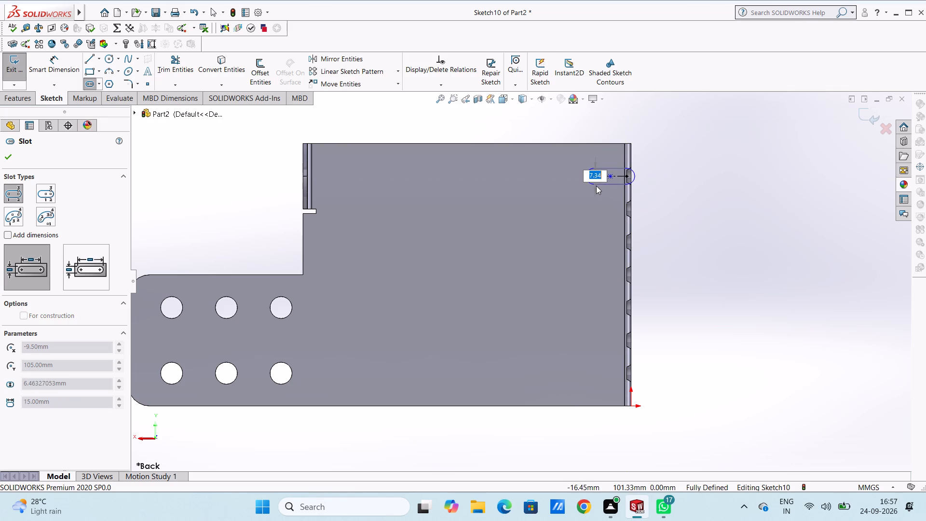
key("8")
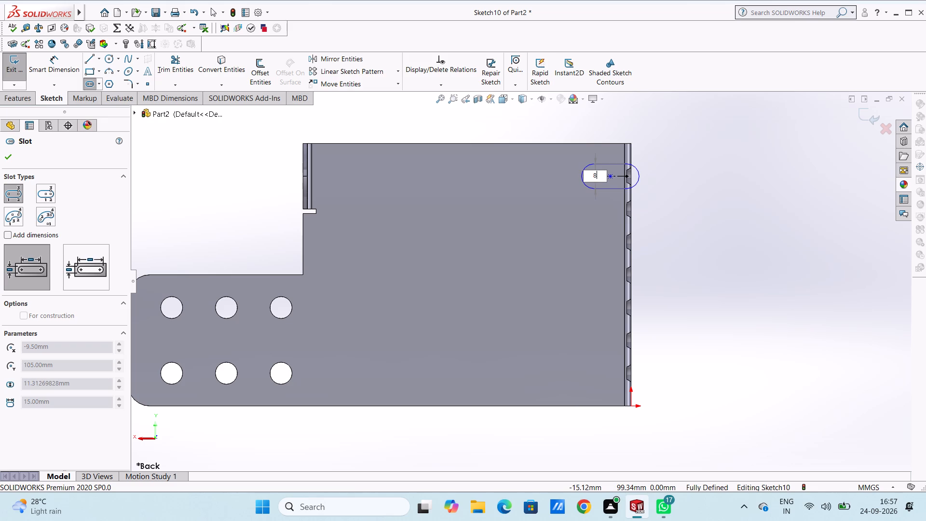
key("Return")
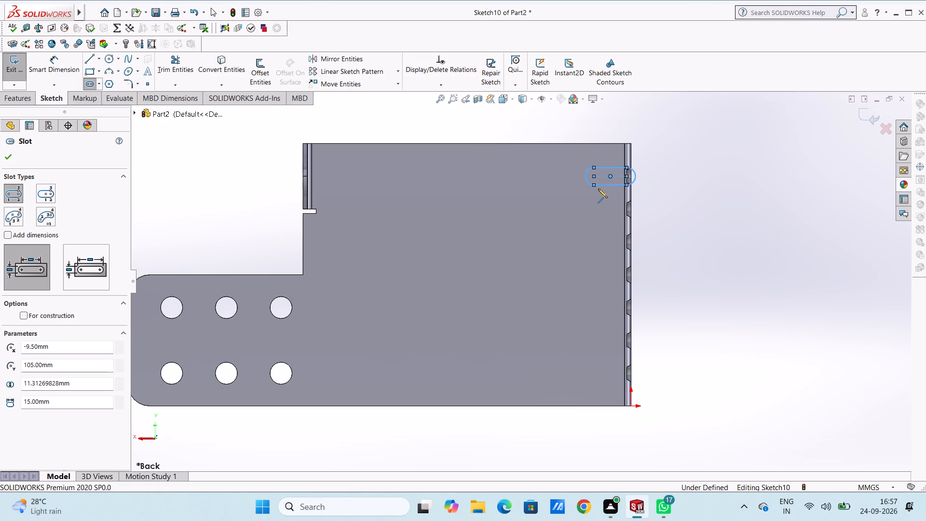
Sketch matching slots, 15 mm between centres and 8 mm wide, starting at the second, third and fourth side-wall slots from the top.
left_click(627, 210)
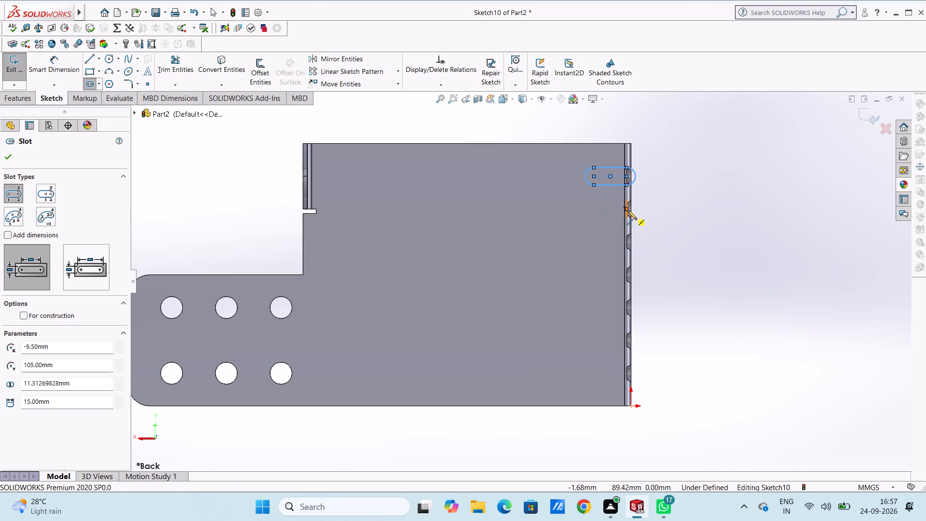
left_click(592, 210)
key("8")
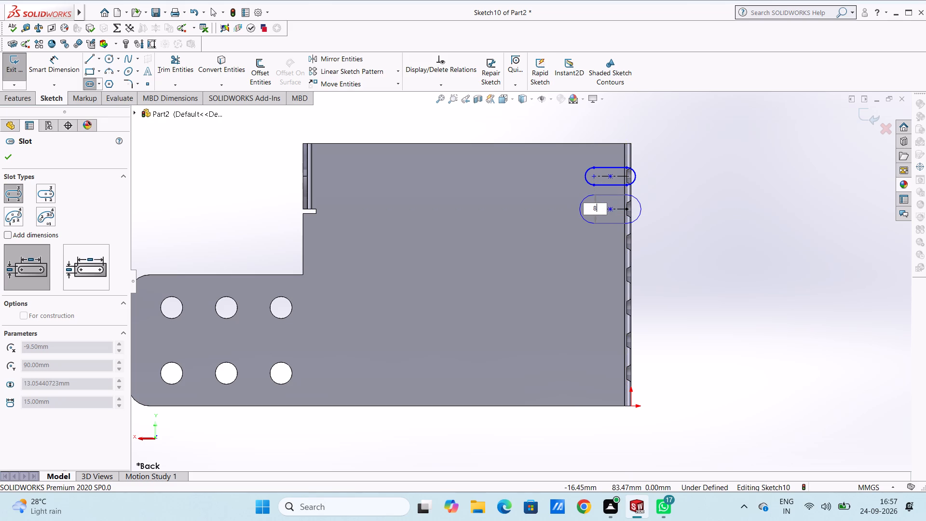
key("Return")
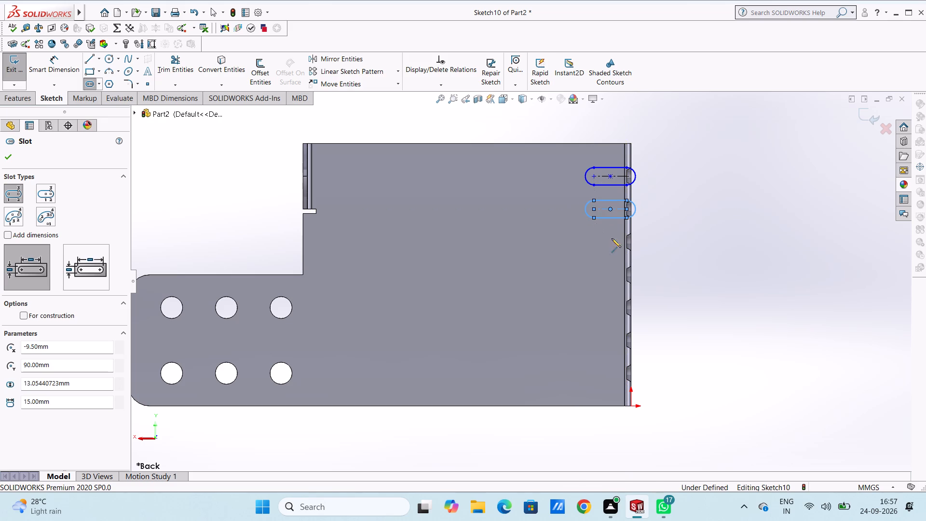
left_click(626, 241)
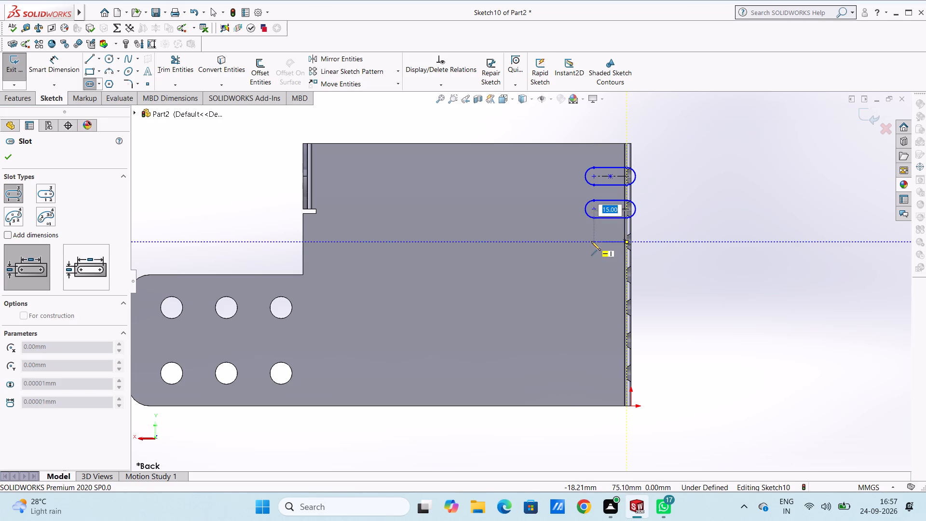
left_click(591, 241)
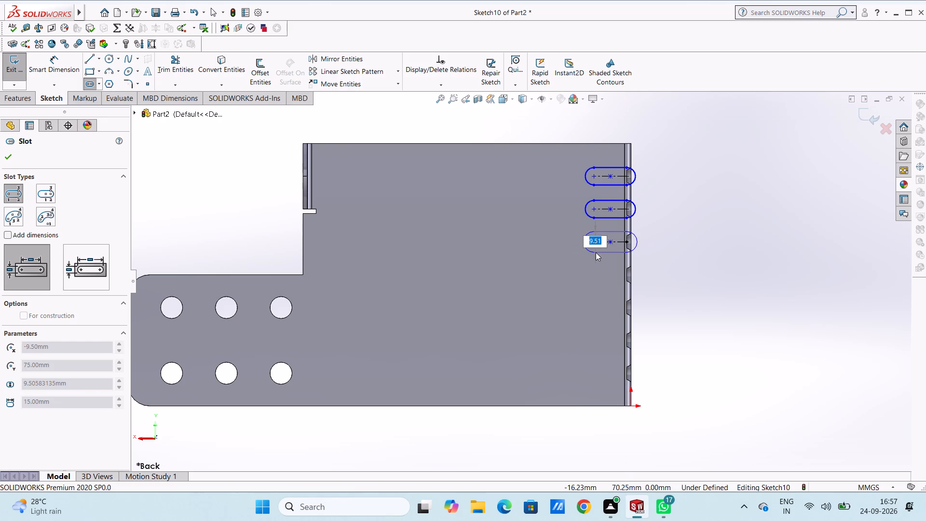
key("8")
key("Return")
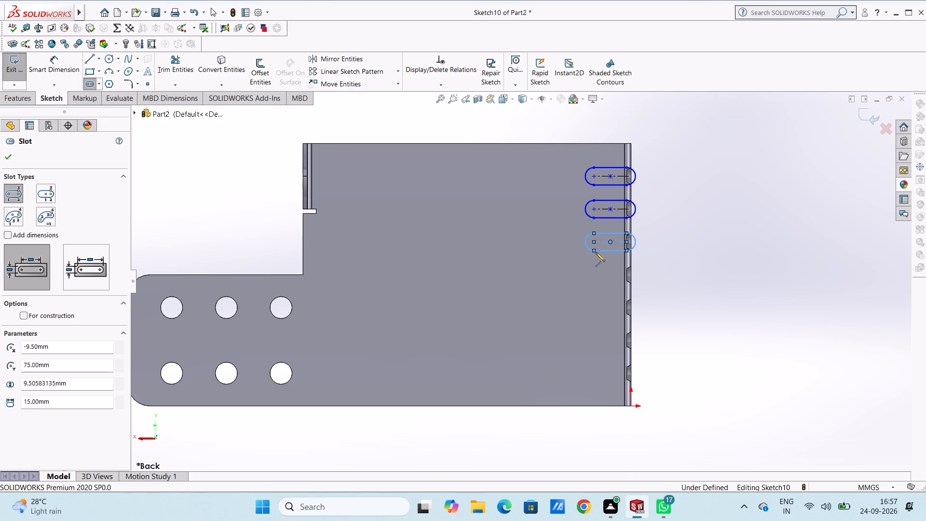
left_click(627, 275)
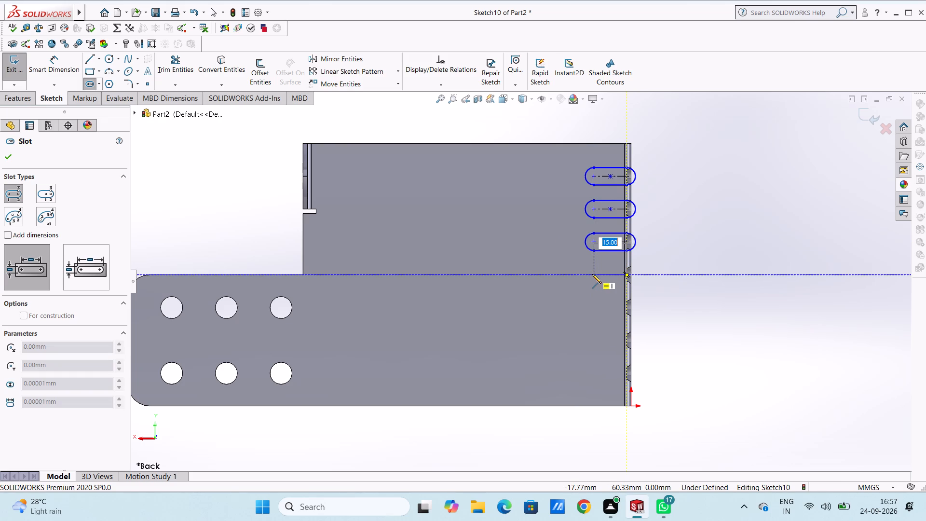
left_click(592, 274)
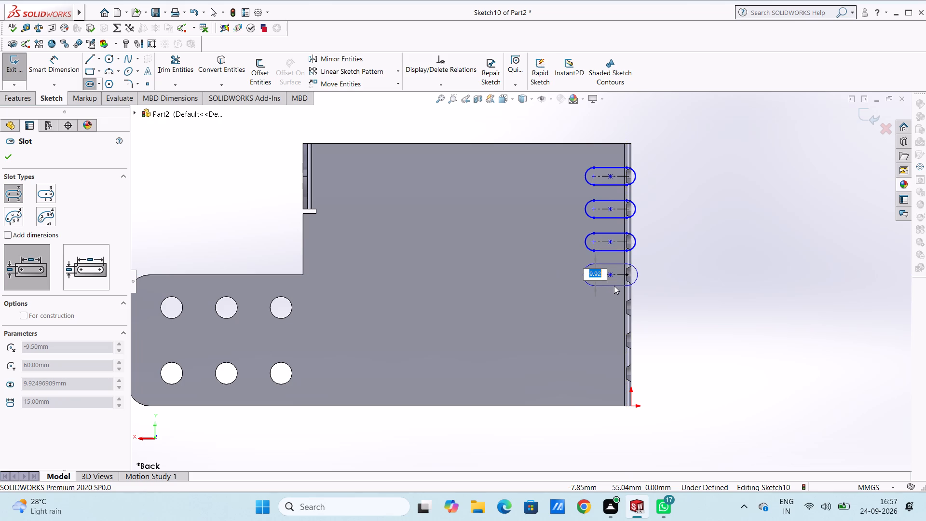
key("8")
key("Return")
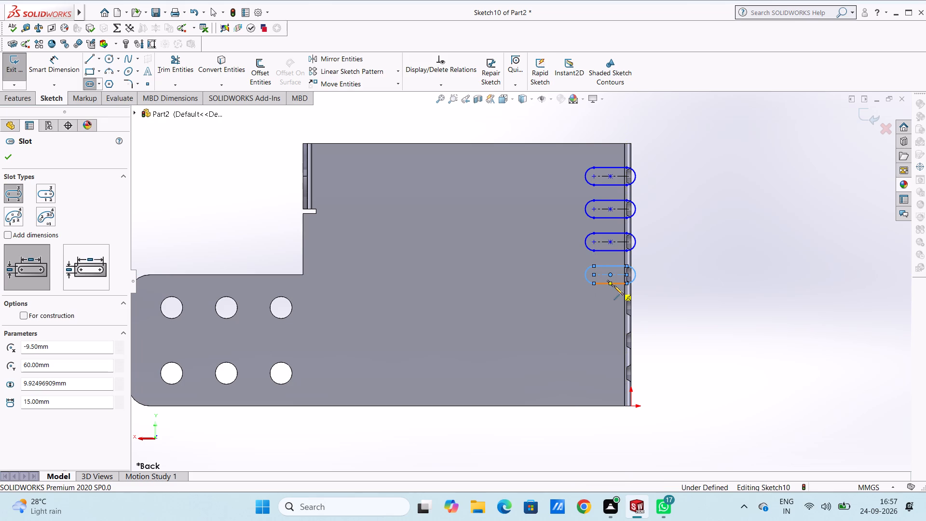
Sketch three more slots, 15 mm between centres and 8 mm wide, starting at the fifth, sixth and bottom side-wall slots.
left_click(626, 308)
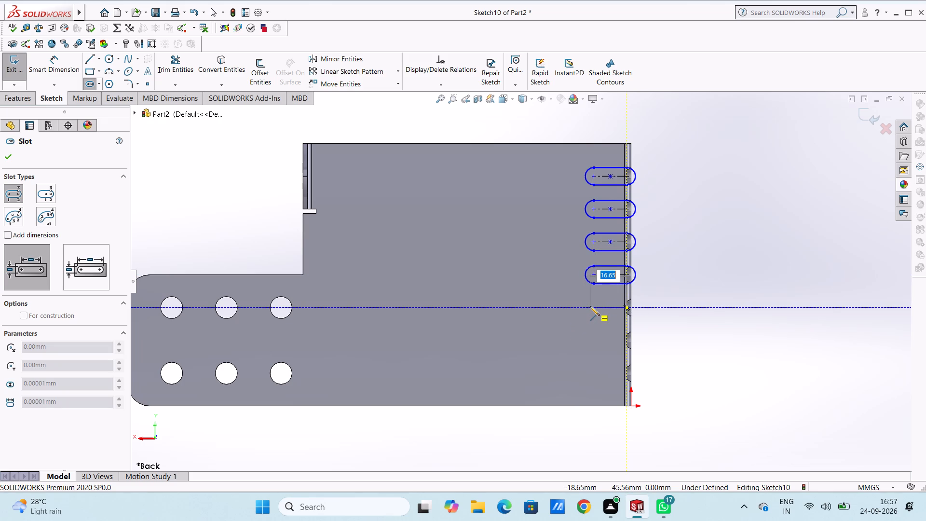
left_click(592, 308)
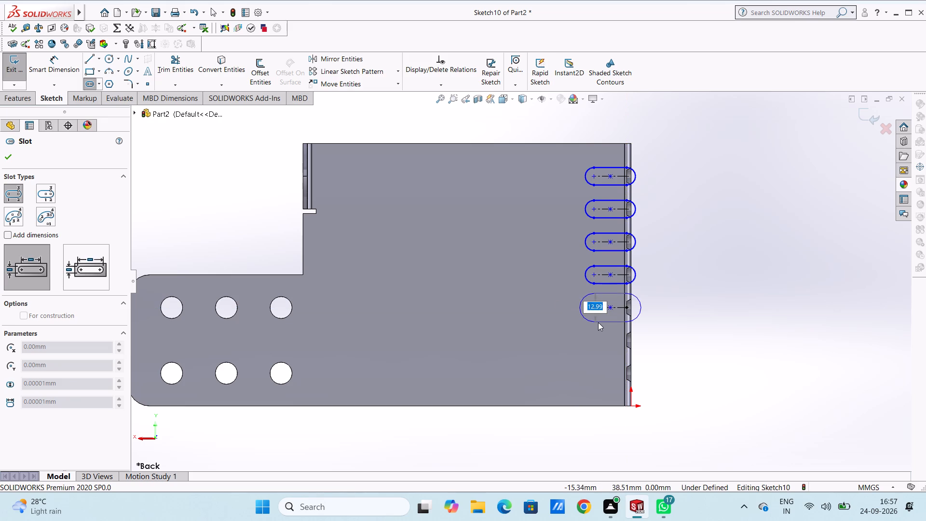
key("8")
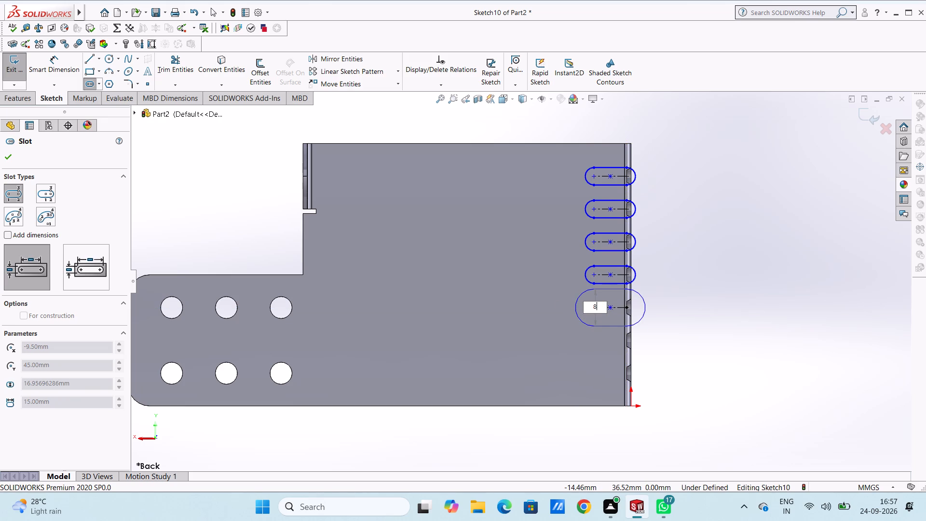
key("Return")
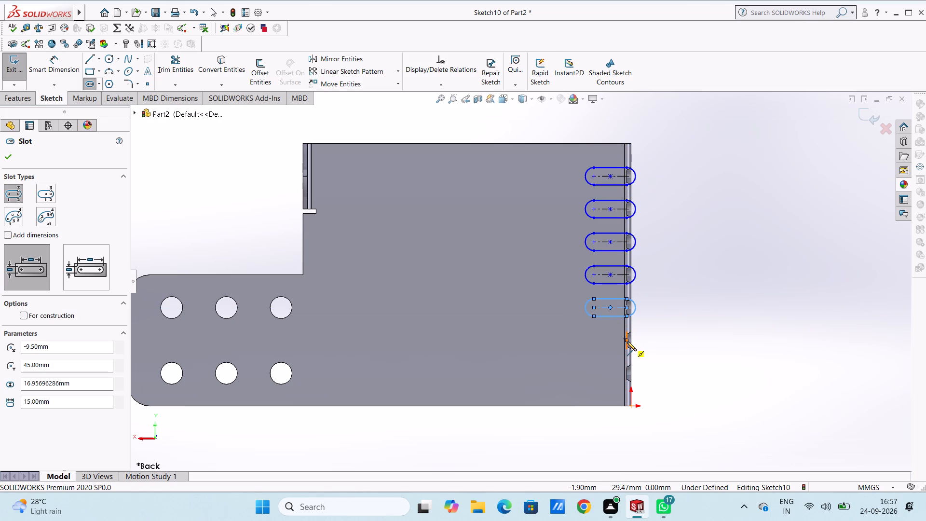
left_click(627, 342)
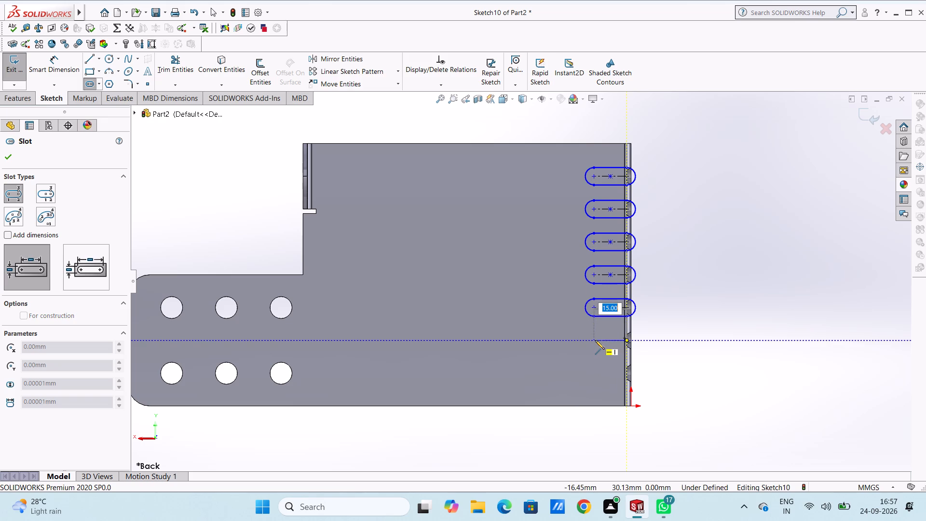
left_click(595, 340)
key("8")
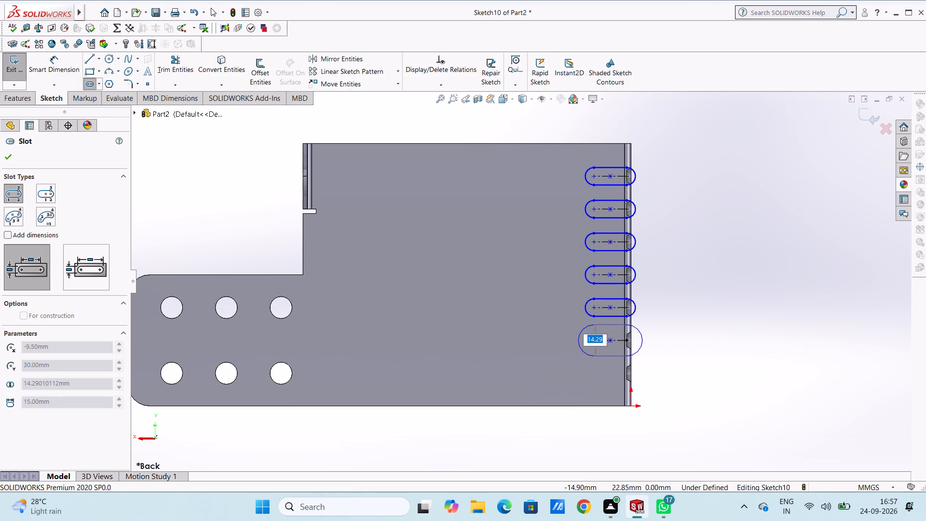
key("Return")
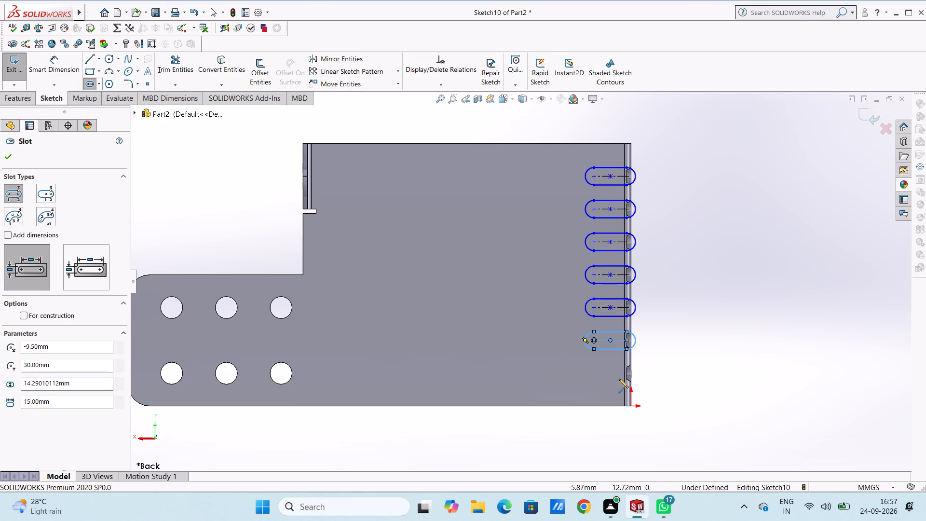
left_click(627, 372)
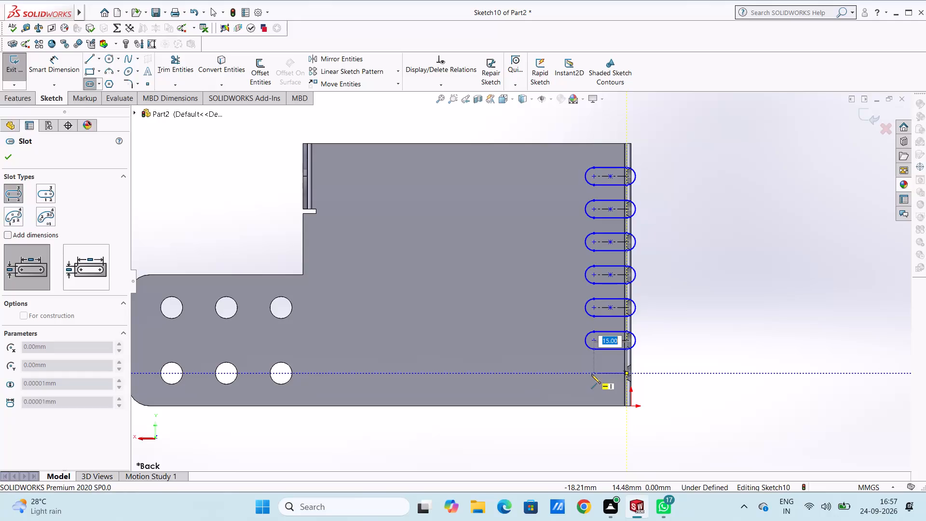
left_click(591, 374)
key("8")
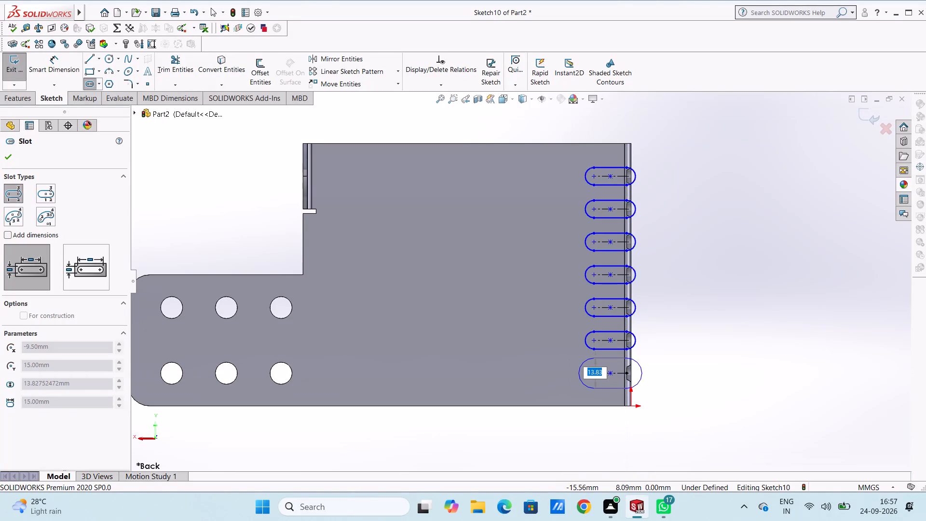
key("Return")
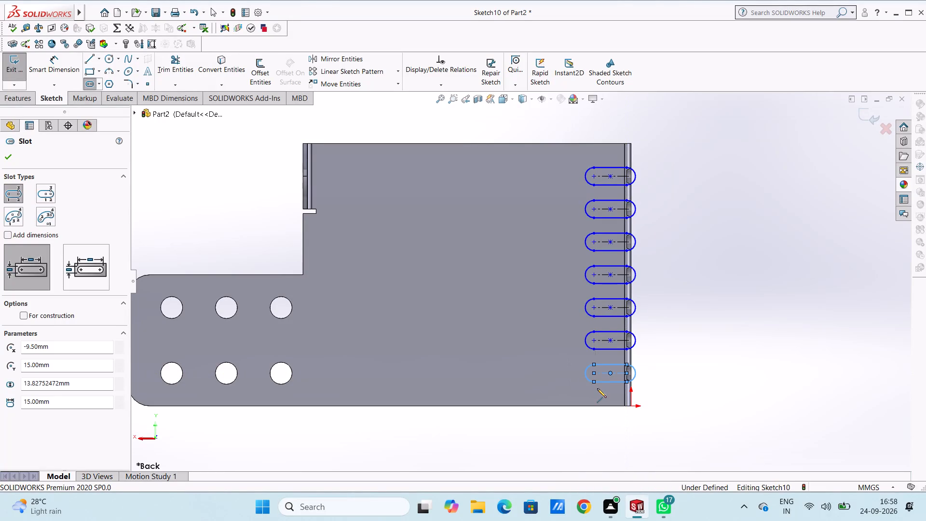
key("Escape")
key("Escape")
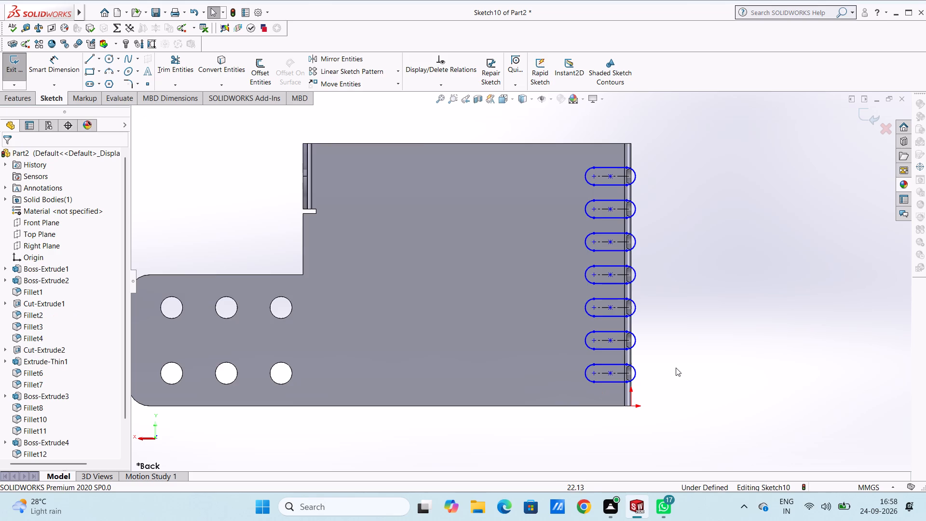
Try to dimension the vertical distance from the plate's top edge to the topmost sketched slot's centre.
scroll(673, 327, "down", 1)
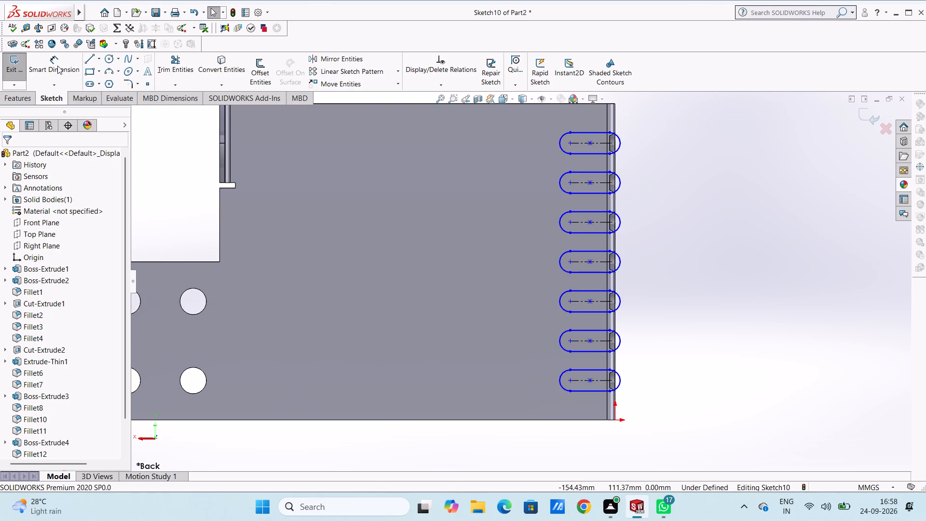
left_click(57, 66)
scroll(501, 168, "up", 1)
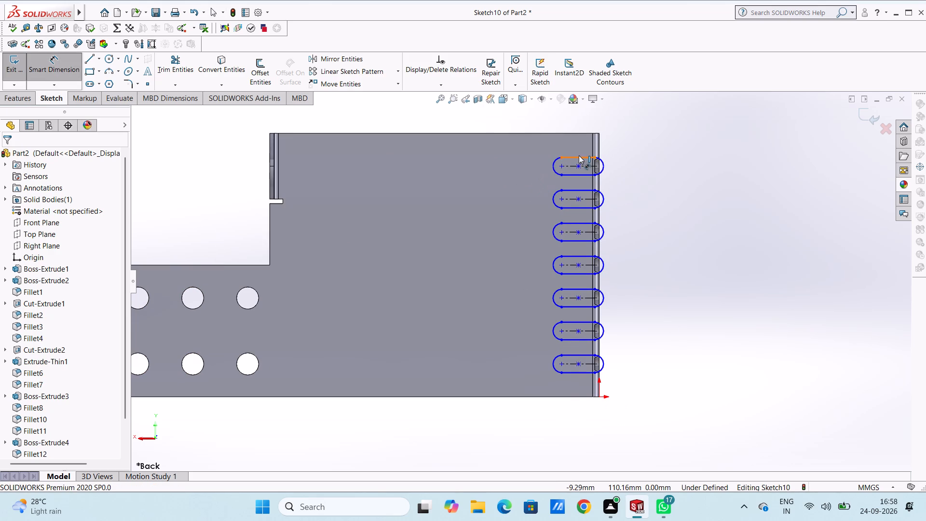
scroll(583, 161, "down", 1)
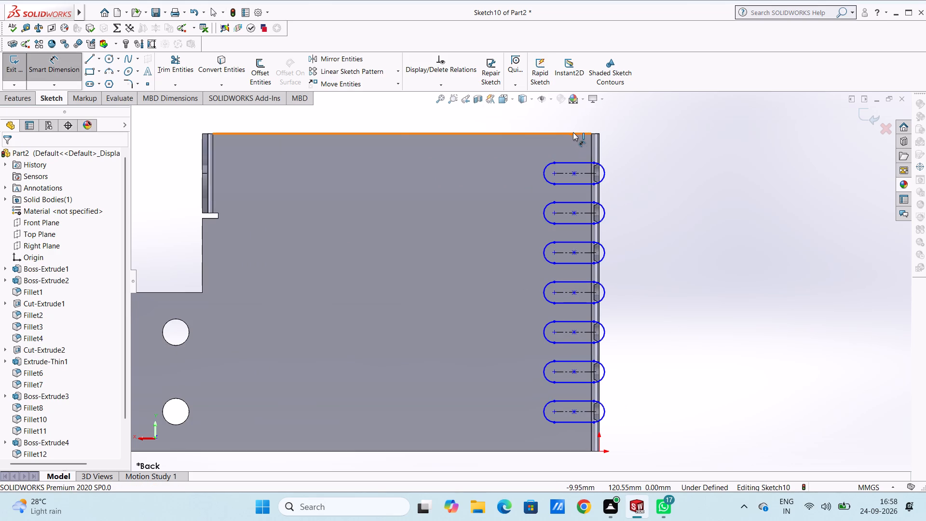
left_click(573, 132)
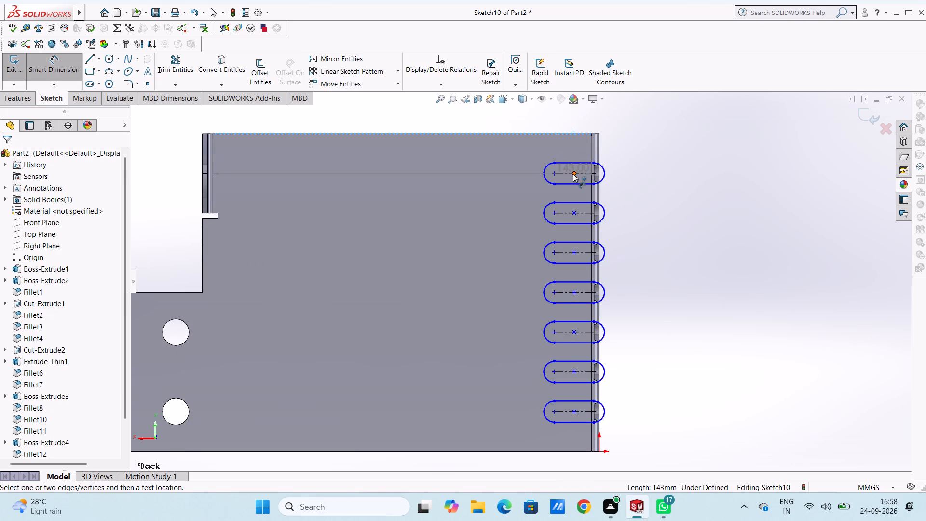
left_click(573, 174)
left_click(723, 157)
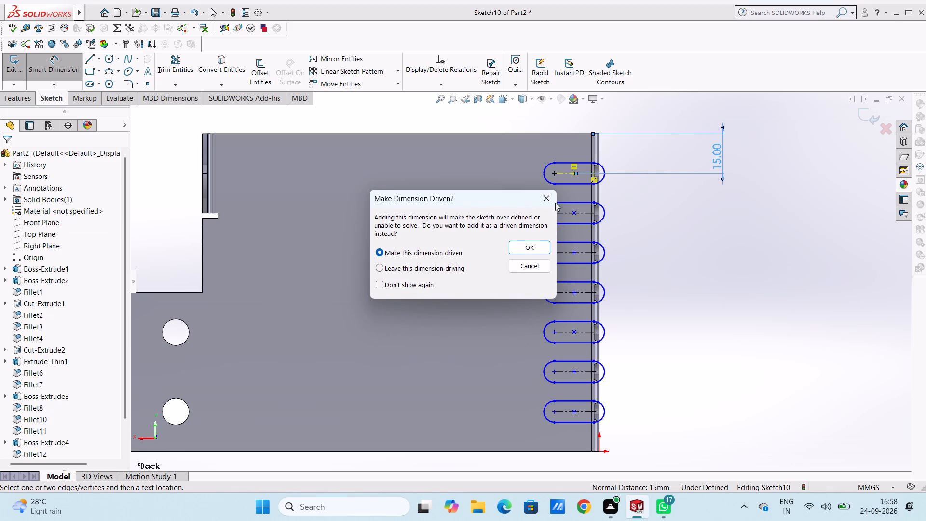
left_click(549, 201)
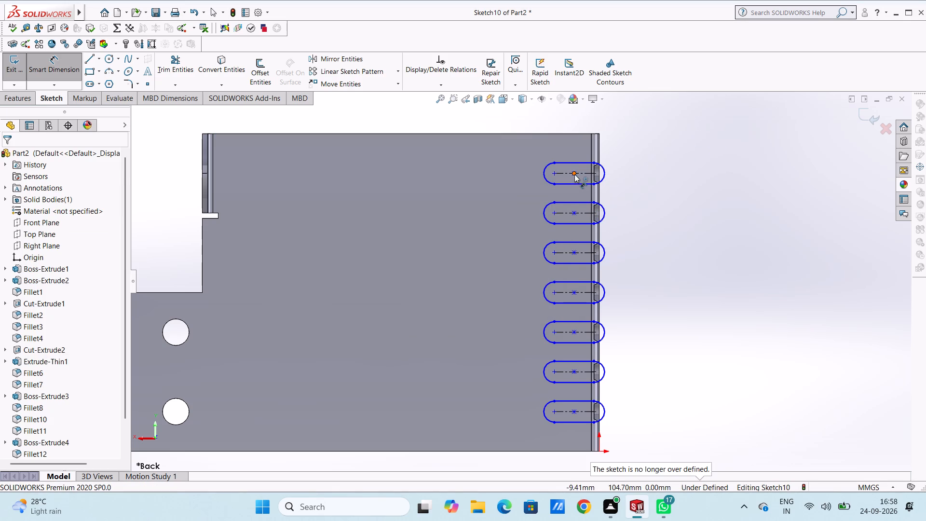
Dimension the vertical spacing between the centres of the first and second, and second and third slots from the top, at 15 mm each.
left_click(574, 174)
left_click(574, 213)
left_click(739, 208)
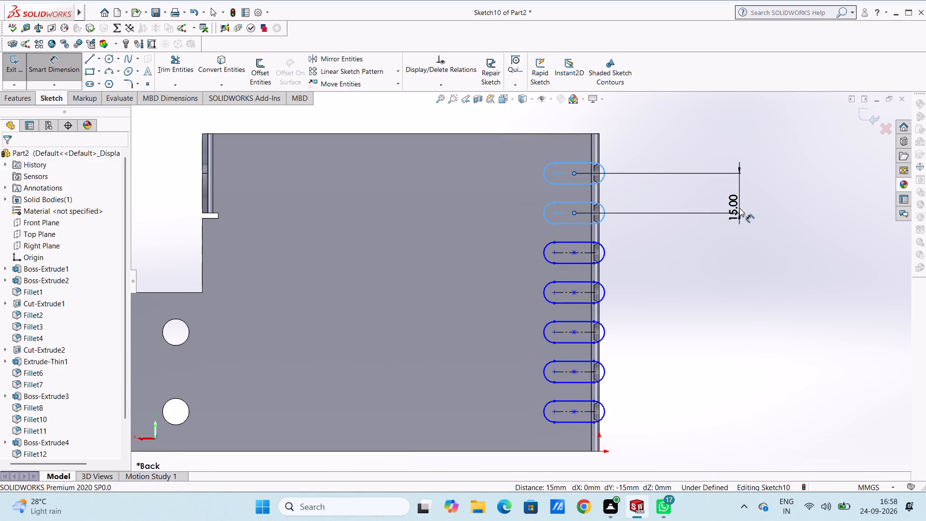
left_click(696, 192)
left_click(654, 187)
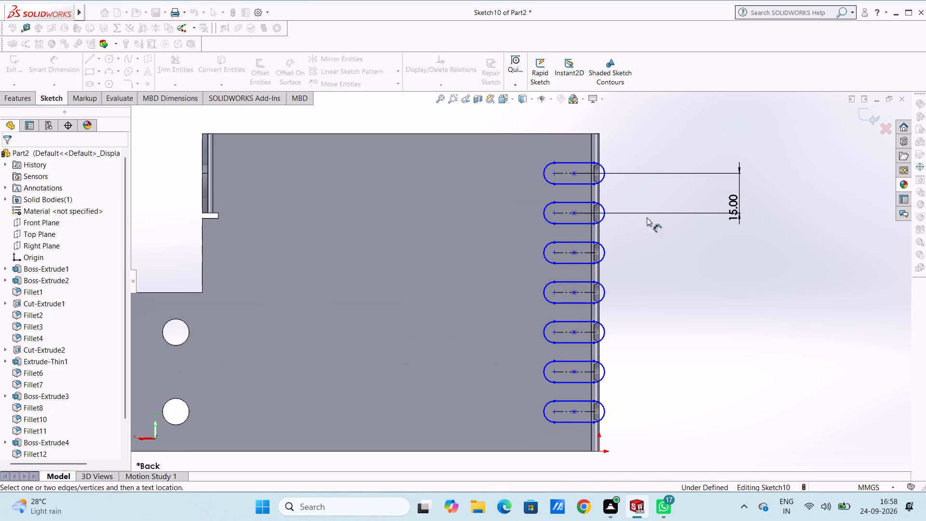
left_click(575, 215)
left_click(576, 252)
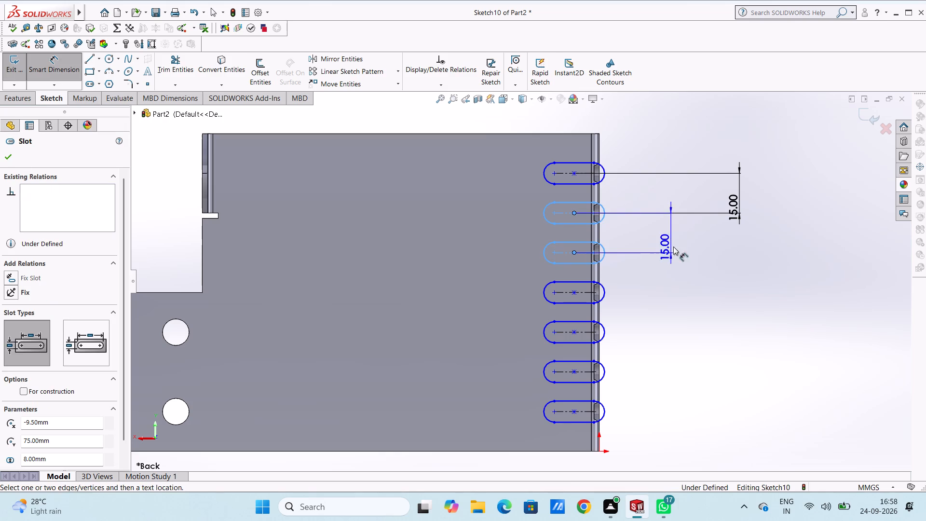
left_click(751, 236)
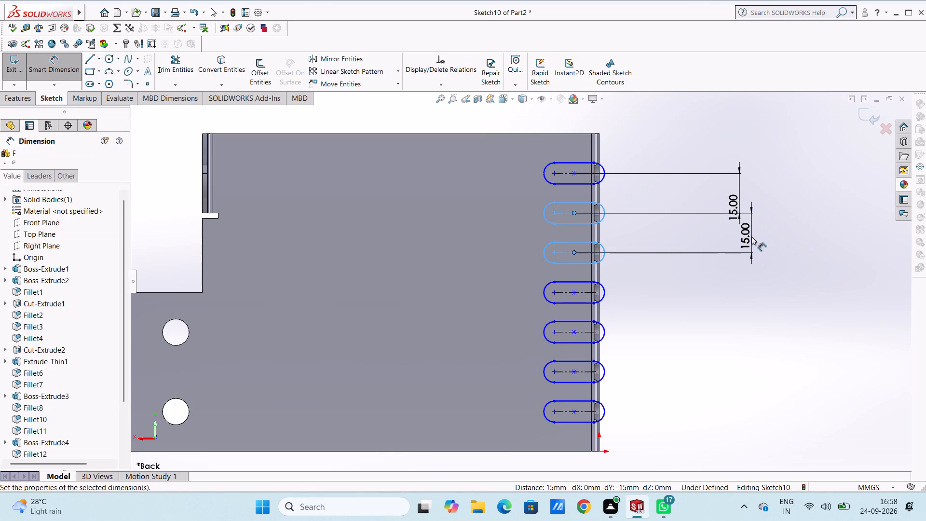
left_click(706, 224)
left_click(692, 233)
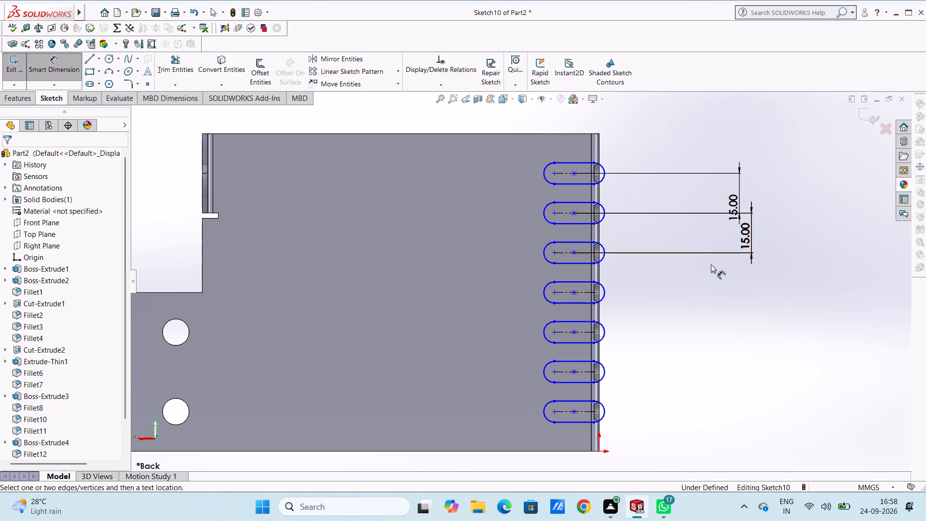
Dimension the centre-to-centre vertical spacing from the third to fourth and fourth to fifth slots at 15 mm each.
scroll(689, 291, "up", 2)
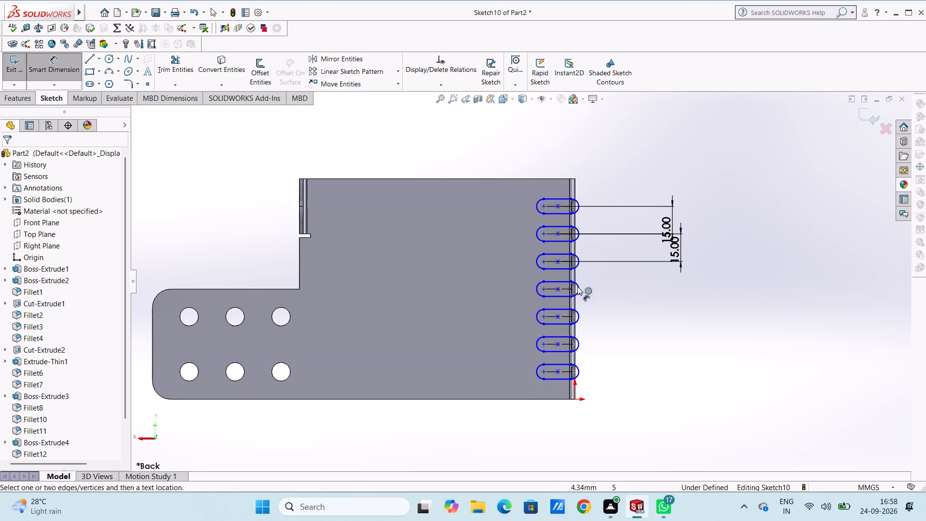
left_click(556, 263)
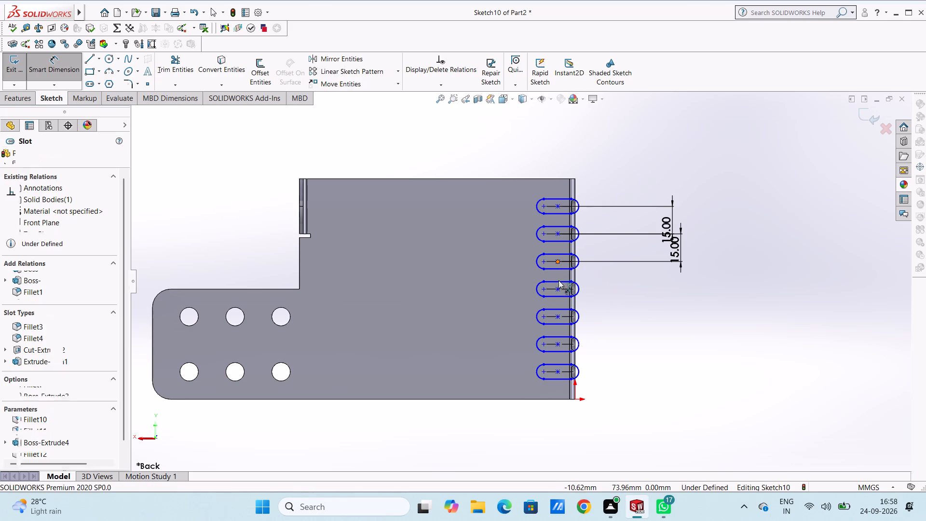
left_click(559, 289)
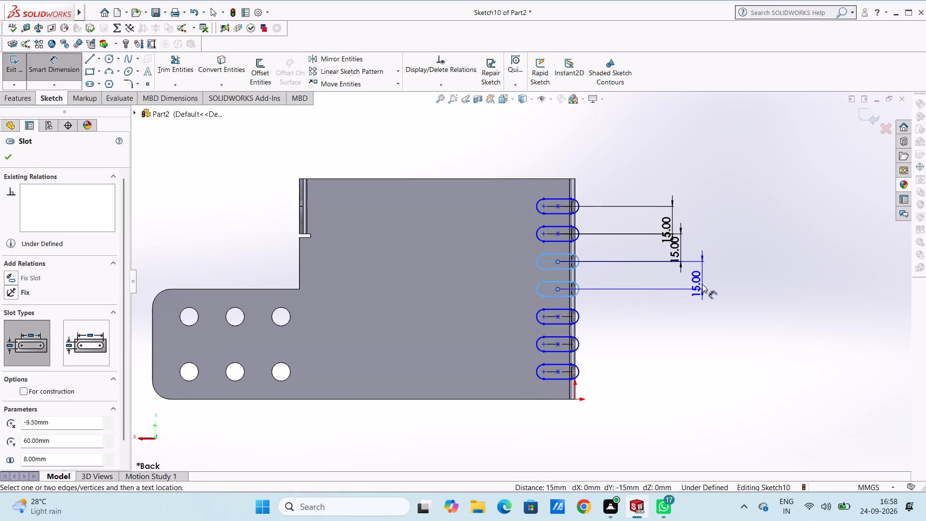
left_click(691, 284)
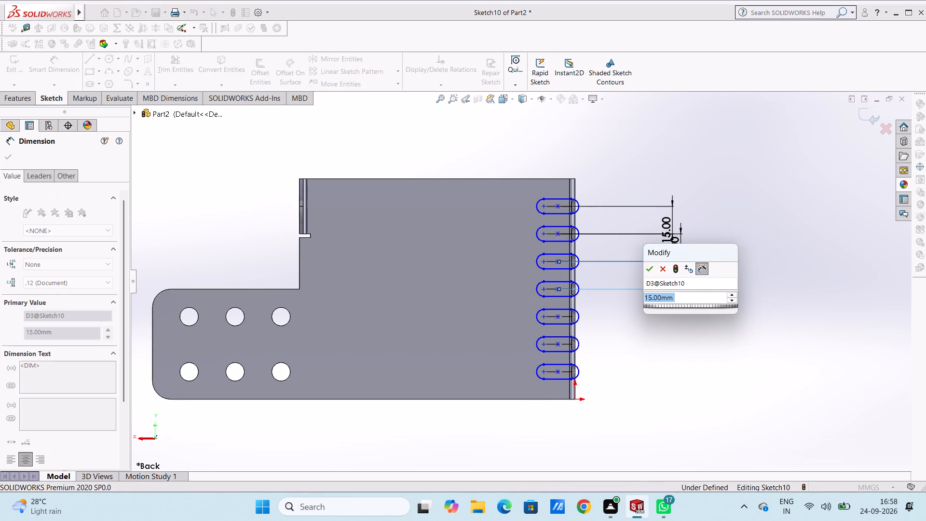
left_click(650, 273)
left_click(651, 279)
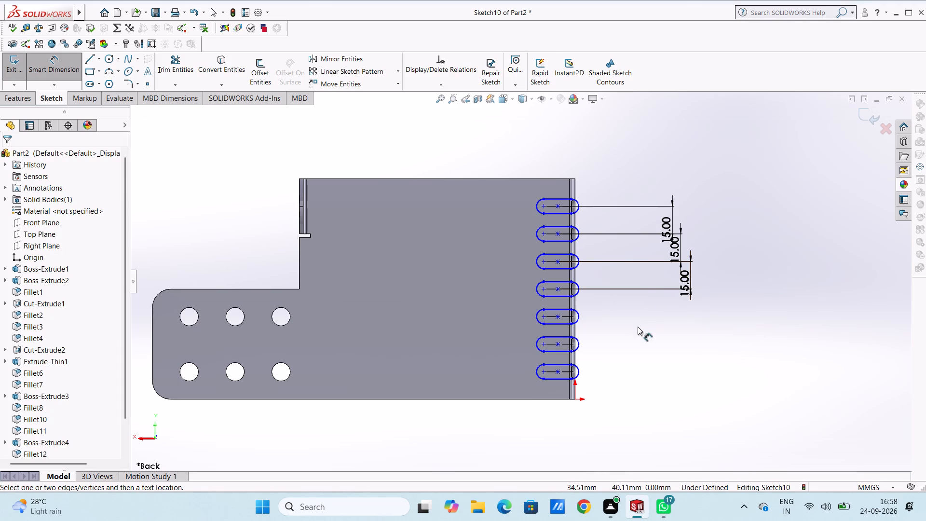
left_click(556, 290)
left_click(560, 318)
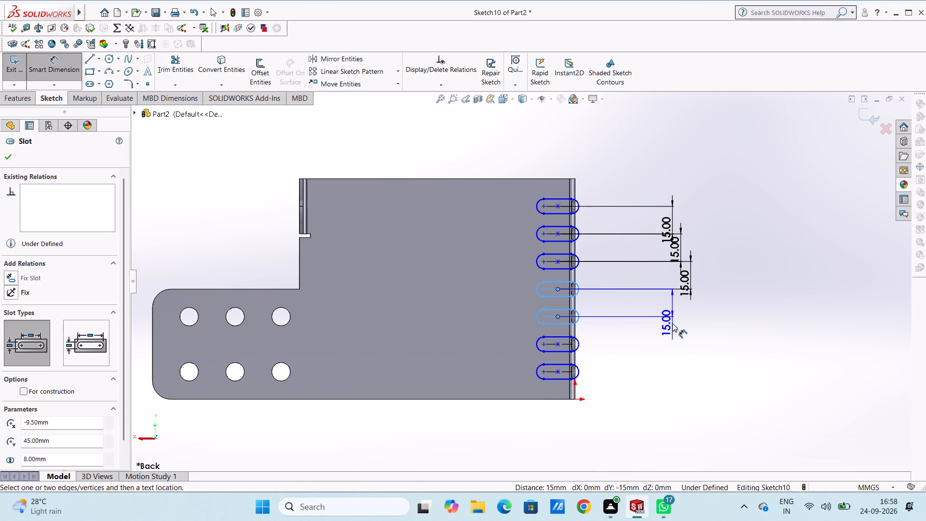
left_click(698, 315)
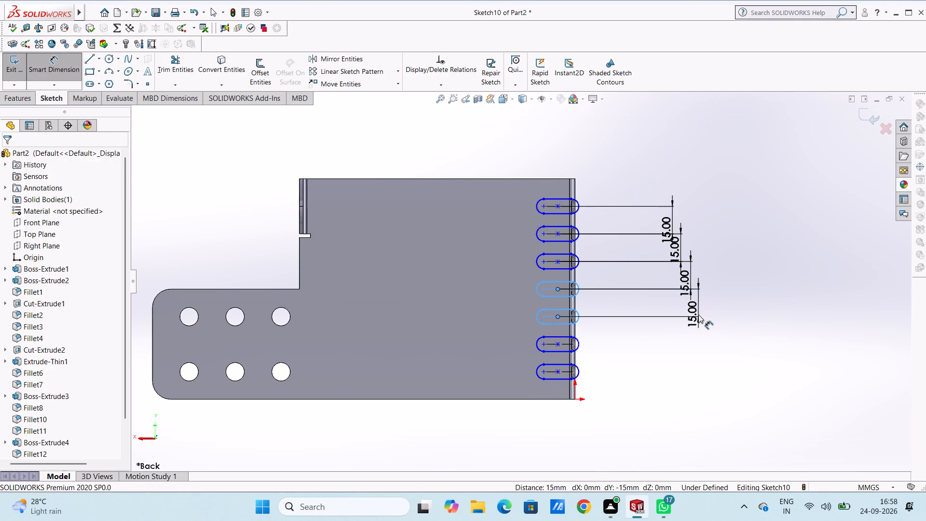
left_click(656, 298)
left_click(653, 305)
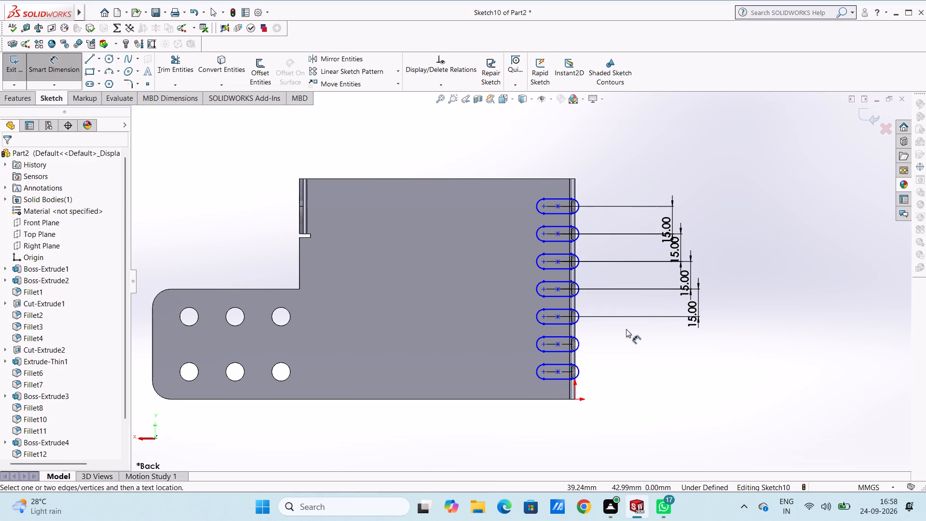
Dimension the centre-to-centre vertical spacing from the fifth to sixth and sixth to bottom slots at 15 mm each.
left_click(558, 317)
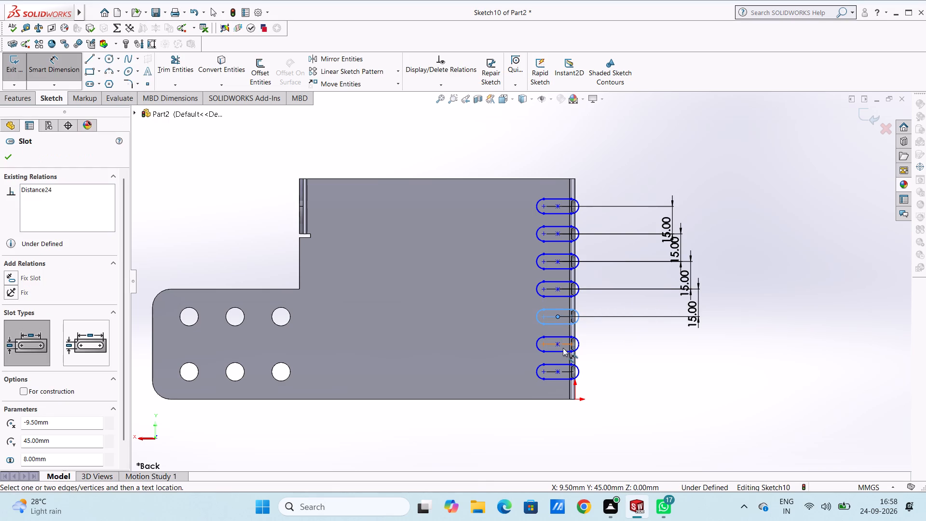
left_click(559, 345)
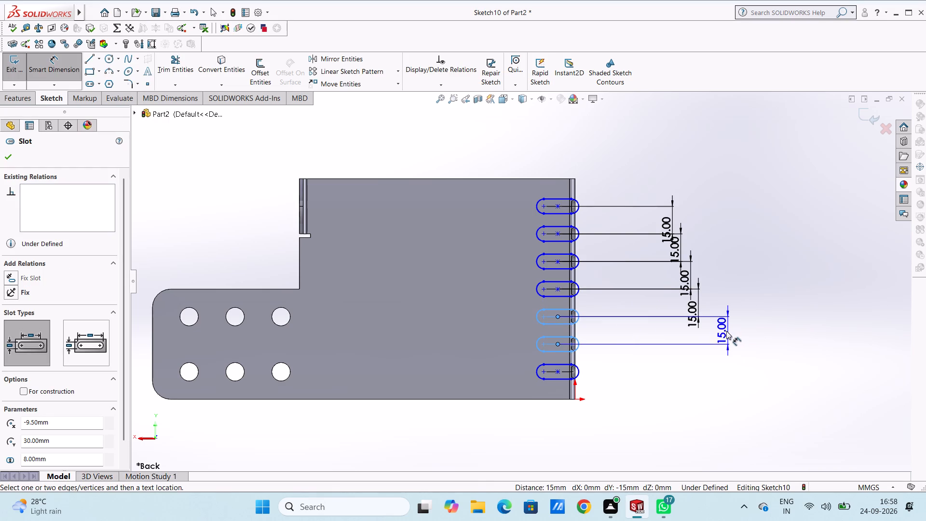
left_click(711, 332)
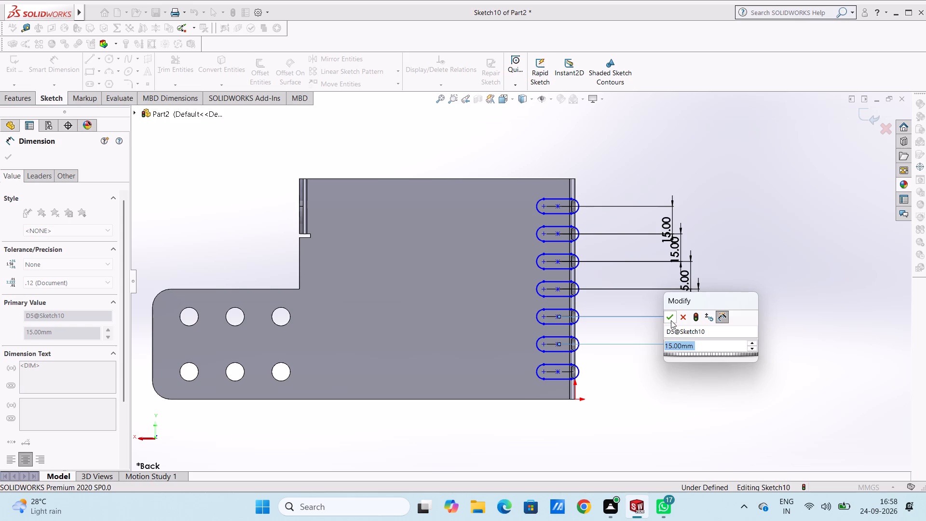
left_click(671, 320)
left_click(659, 309)
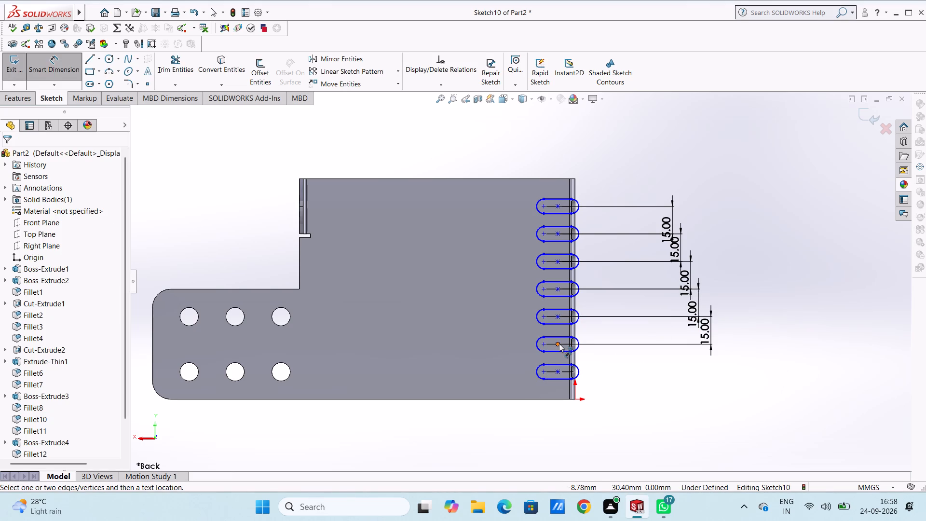
left_click(559, 343)
left_click(557, 371)
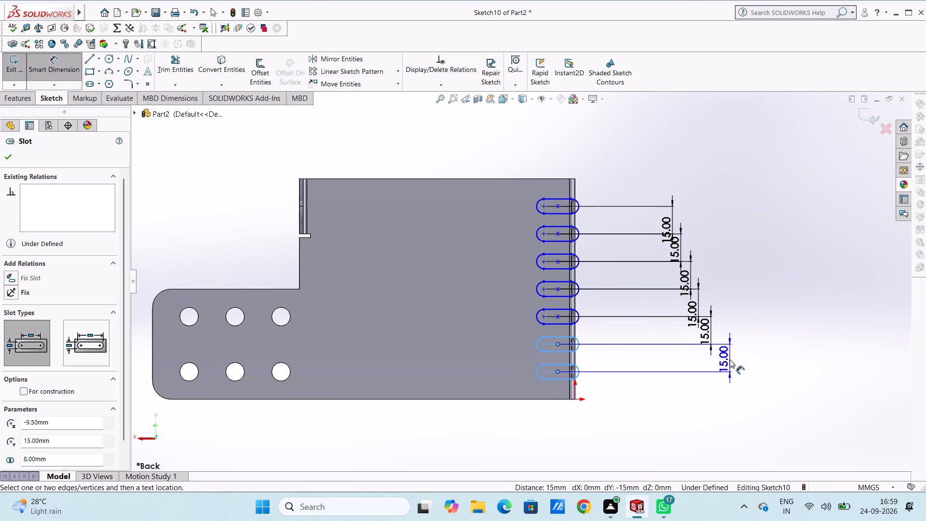
left_click(730, 359)
left_click(688, 347)
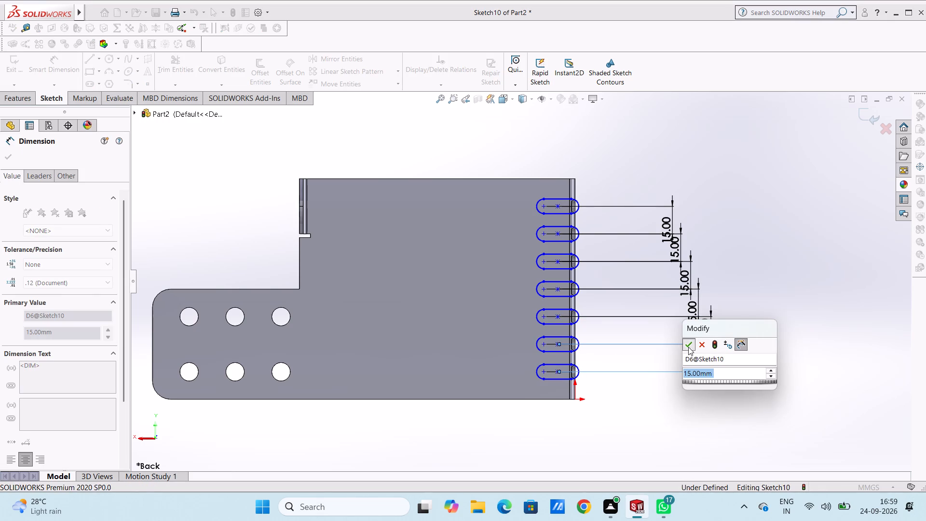
left_click(677, 329)
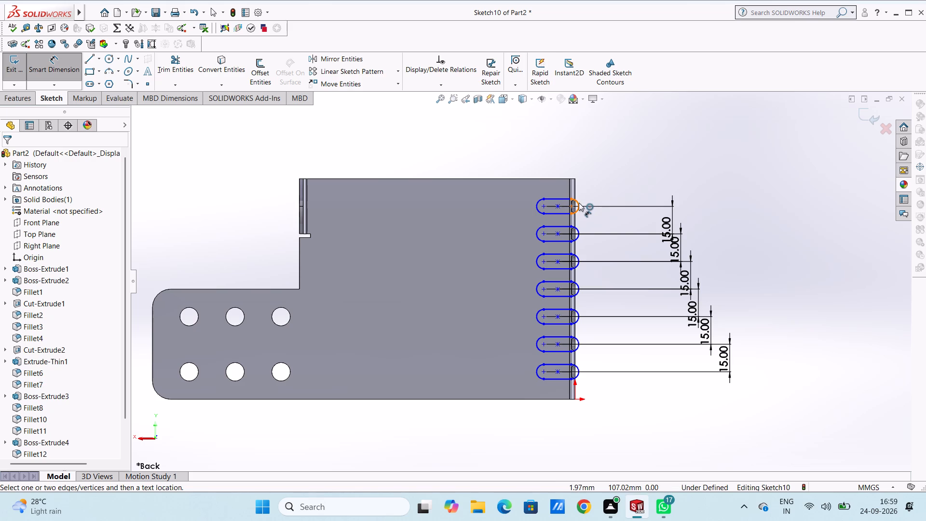
Dimension the end-arc radius at the bend side of the top three sketched slots as 4 mm each.
left_click(579, 203)
left_click(666, 153)
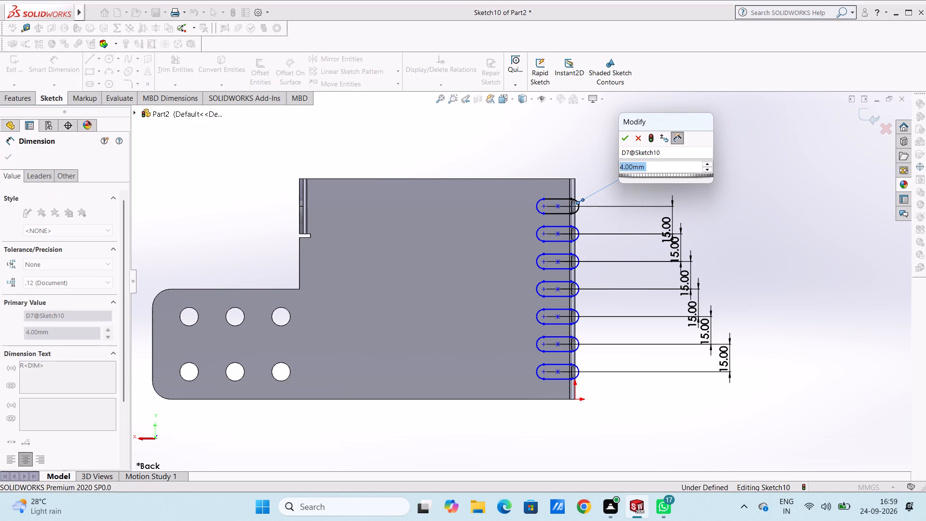
left_click(626, 140)
left_click(599, 140)
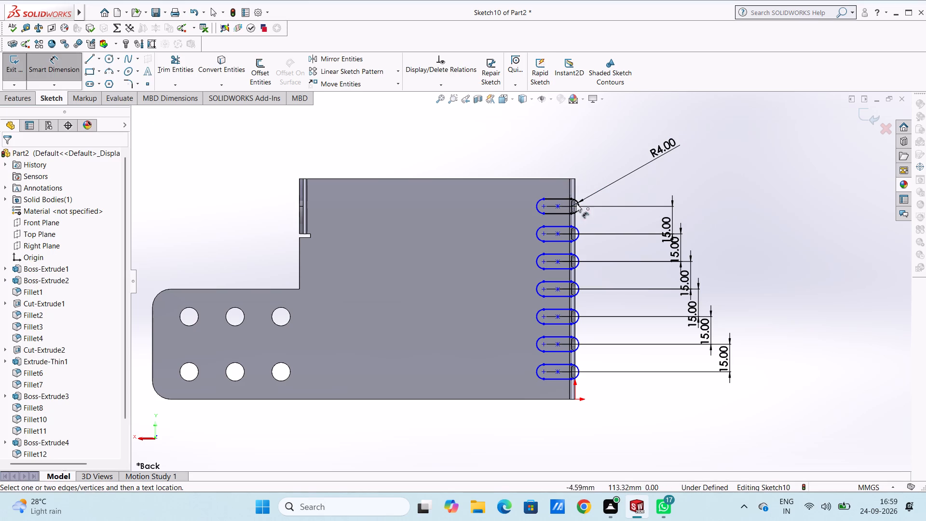
left_click(579, 230)
left_click(704, 182)
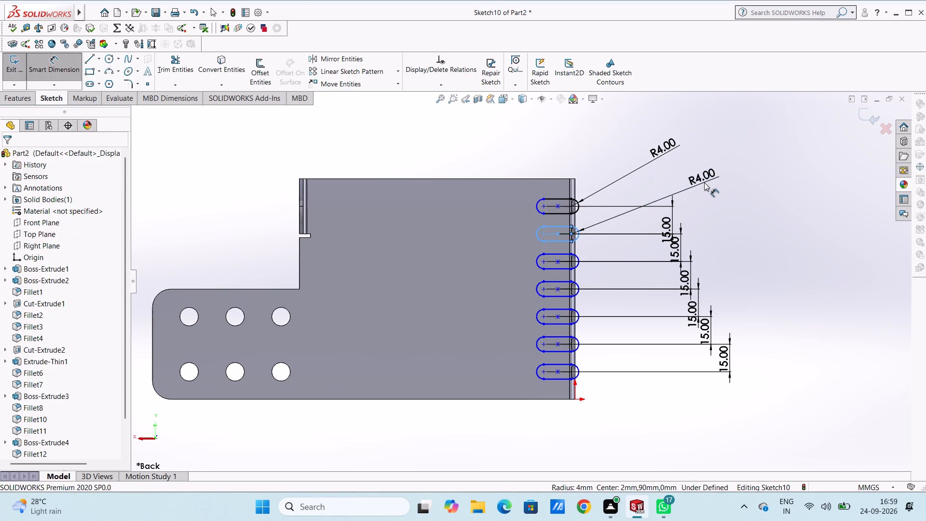
left_click(659, 166)
left_click(629, 154)
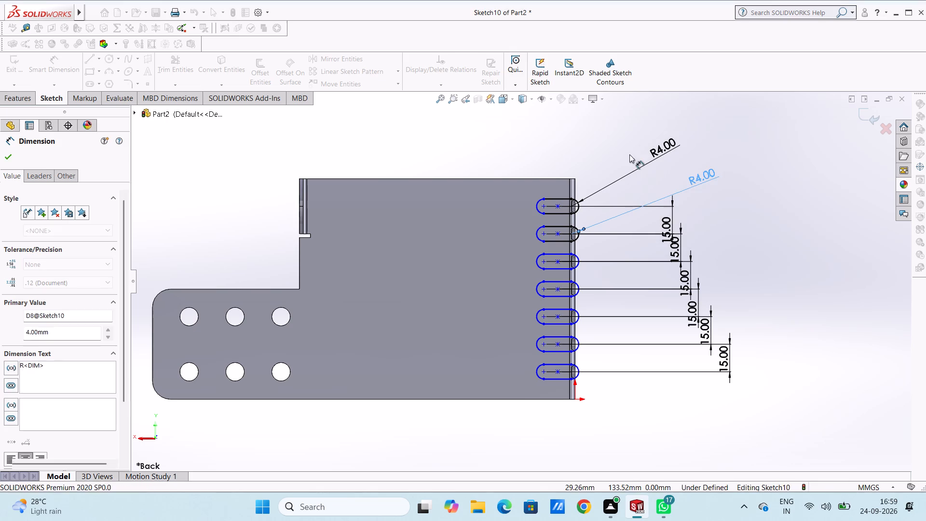
left_click(577, 259)
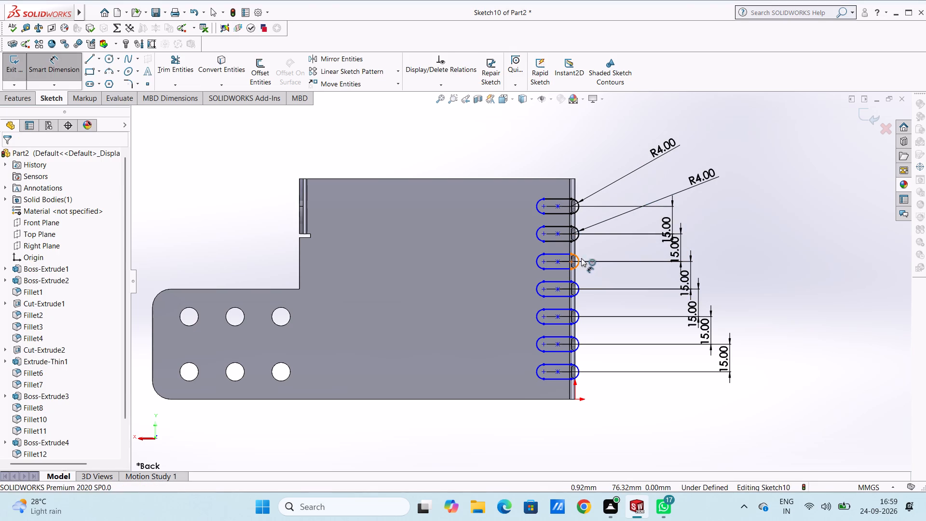
left_click(759, 218)
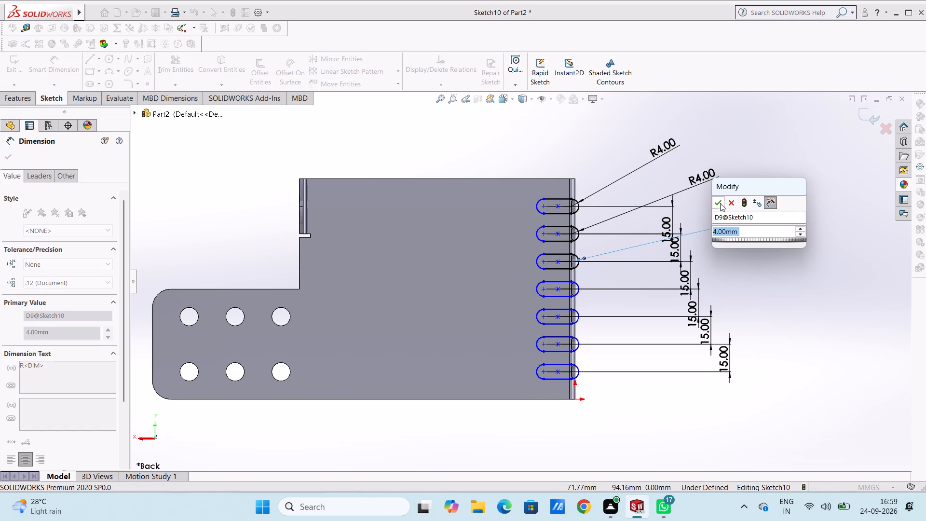
left_click(720, 203)
left_click(642, 303)
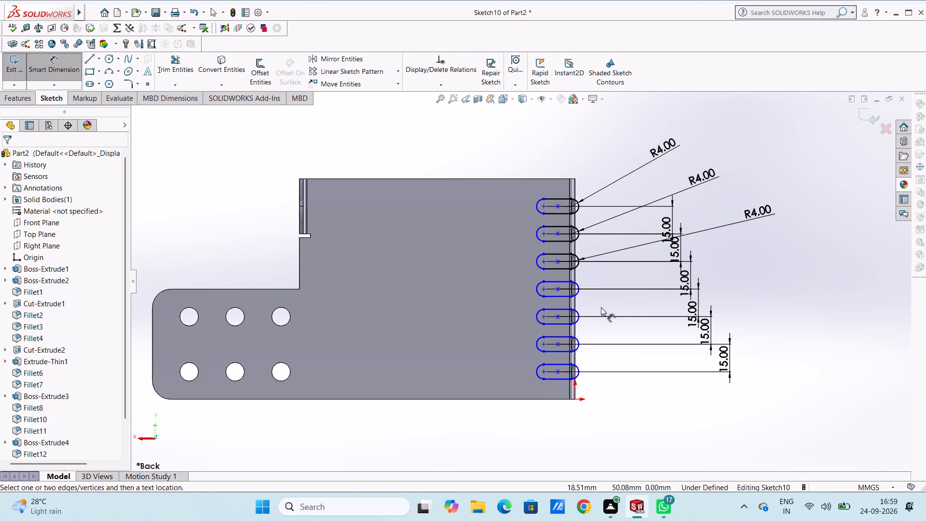
Dimension the bend-side end-arc radius of the fourth and fifth slots from the top as 4 mm each.
scroll(587, 300, "up", 1)
scroll(562, 300, "down", 1)
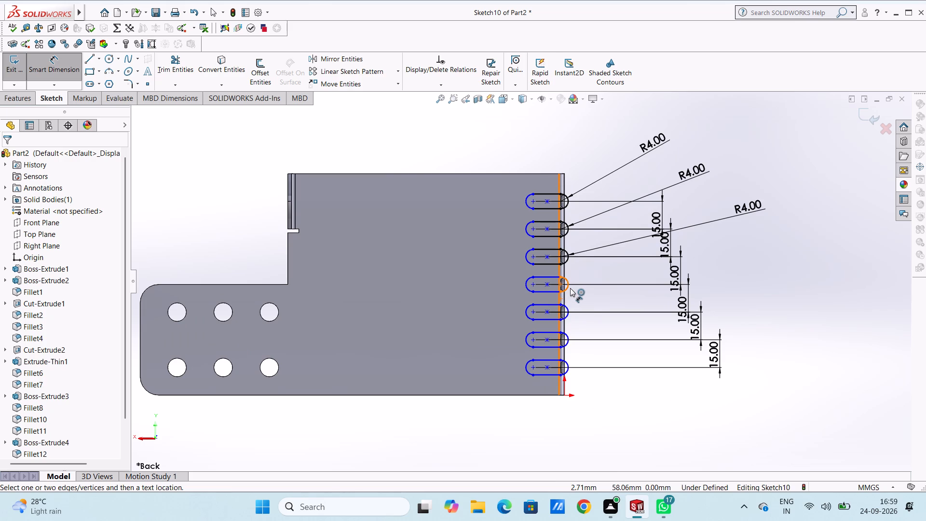
left_click(570, 288)
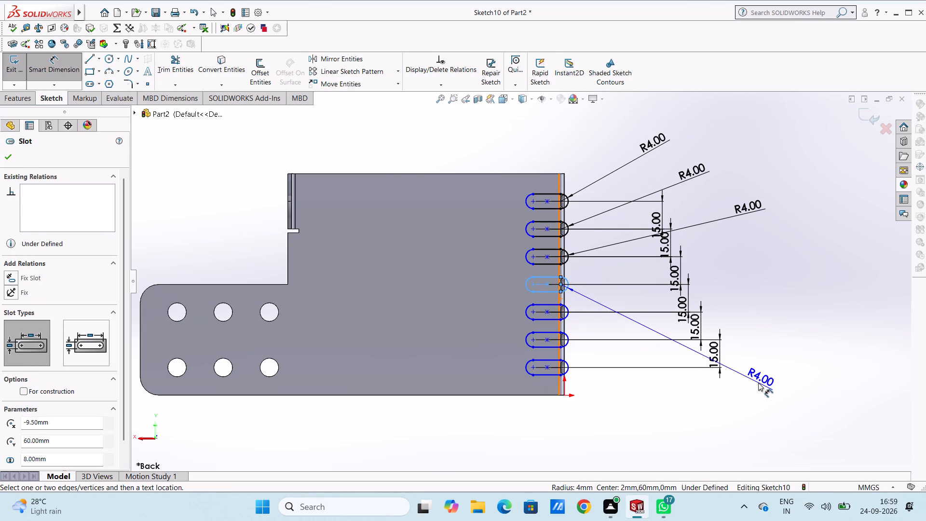
left_click(758, 383)
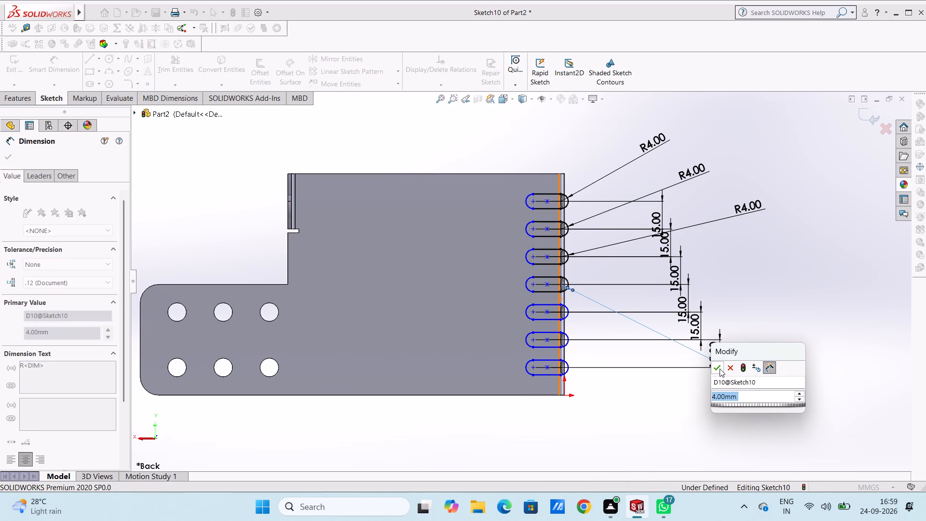
left_click(720, 369)
left_click(761, 323)
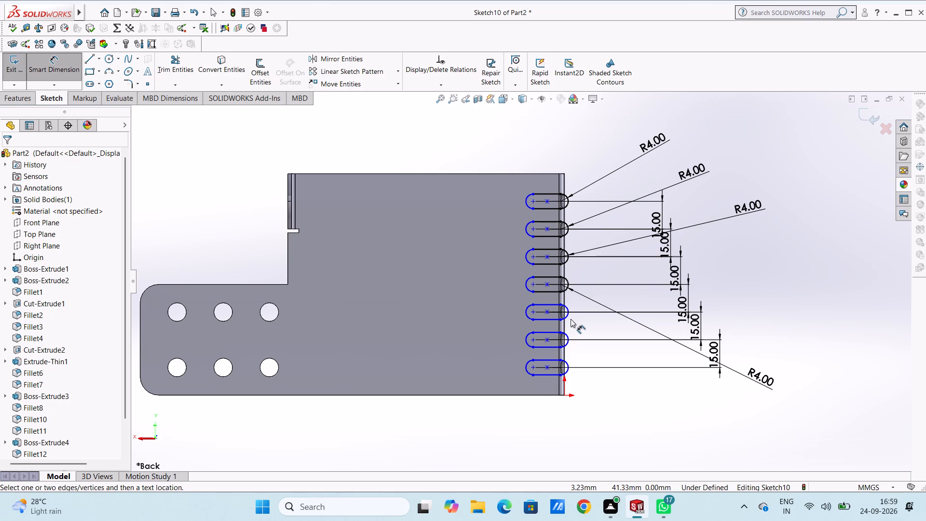
left_click(568, 318)
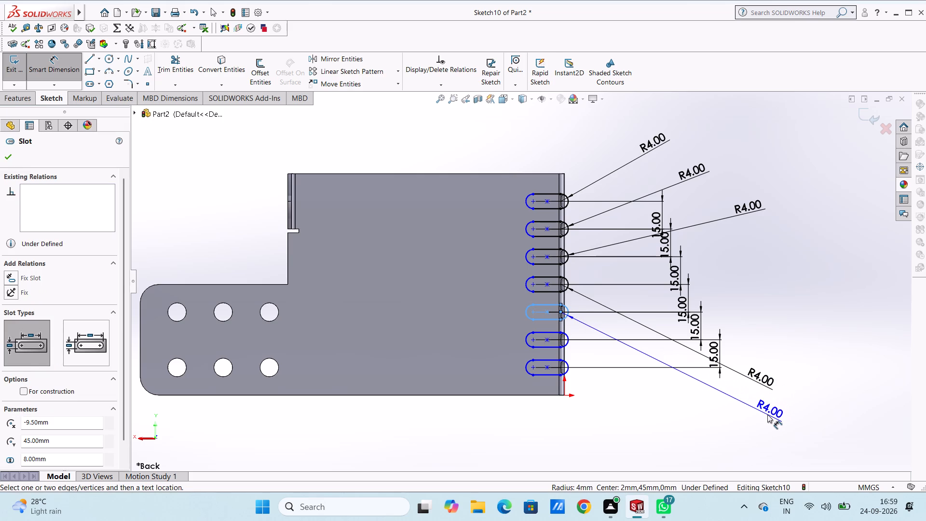
left_click(767, 415)
left_click(728, 402)
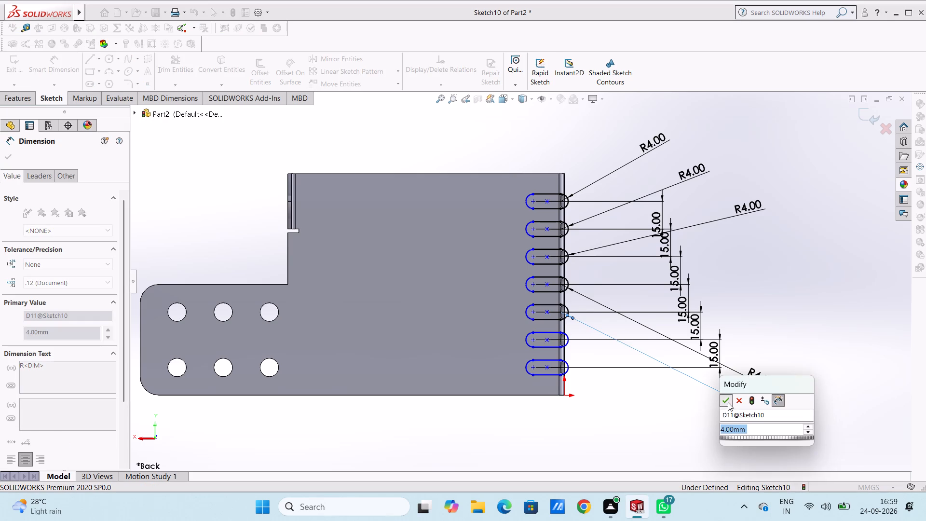
left_click(693, 410)
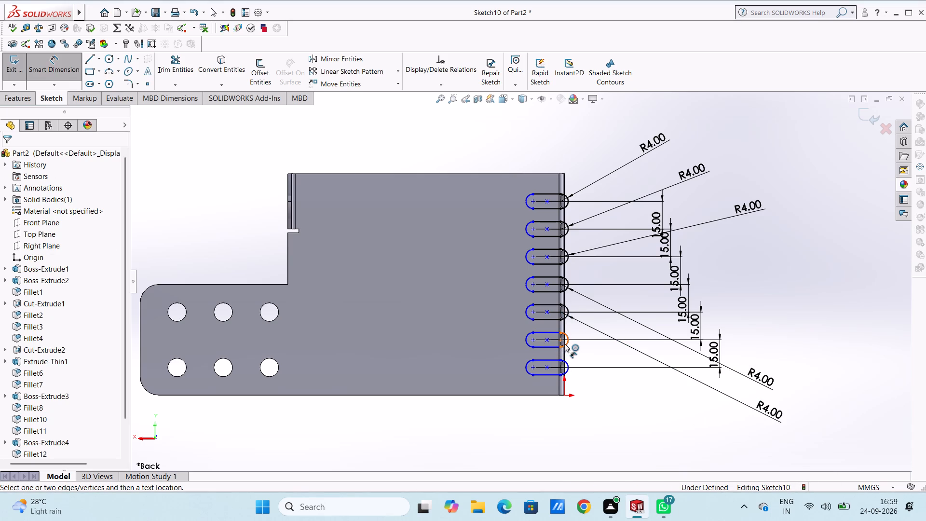
Dimension the bend-side end-arc radius of the sixth and bottom slots as 4 mm each.
left_click(567, 344)
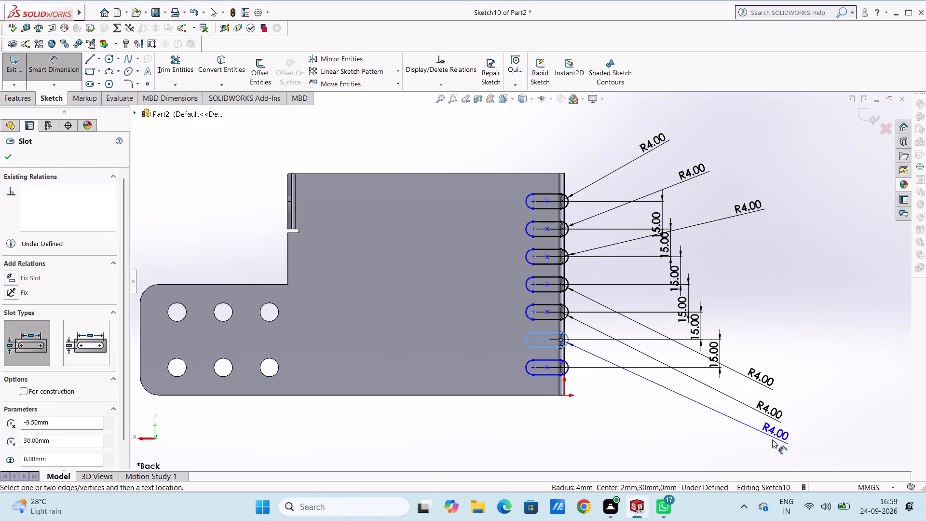
left_click(771, 443)
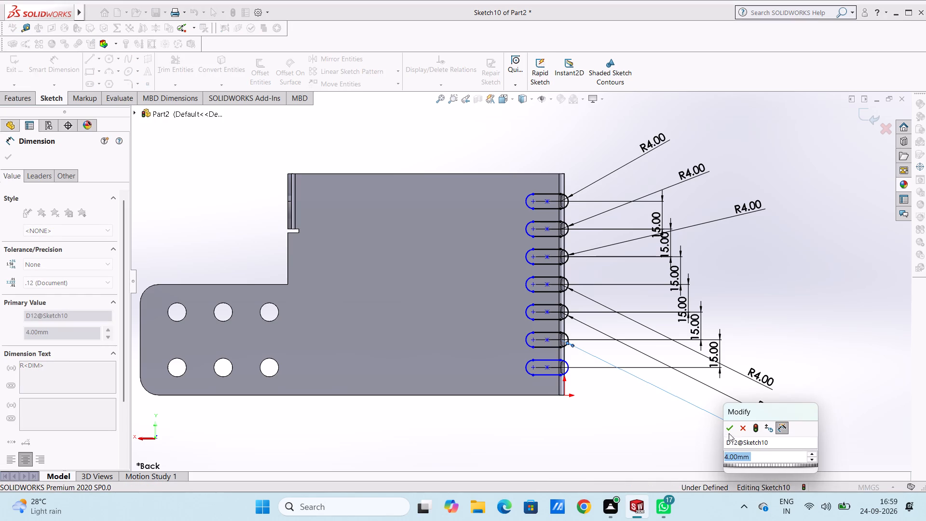
left_click(728, 431)
left_click(698, 426)
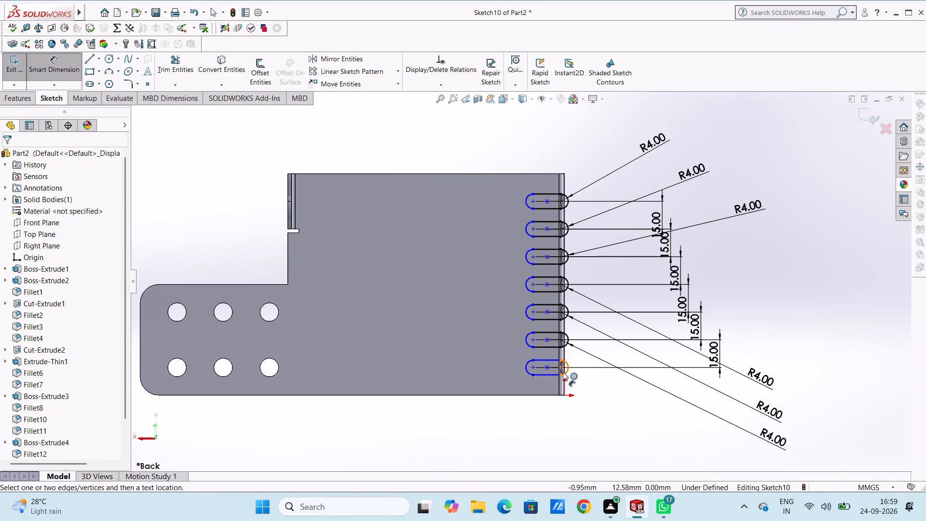
left_click(565, 372)
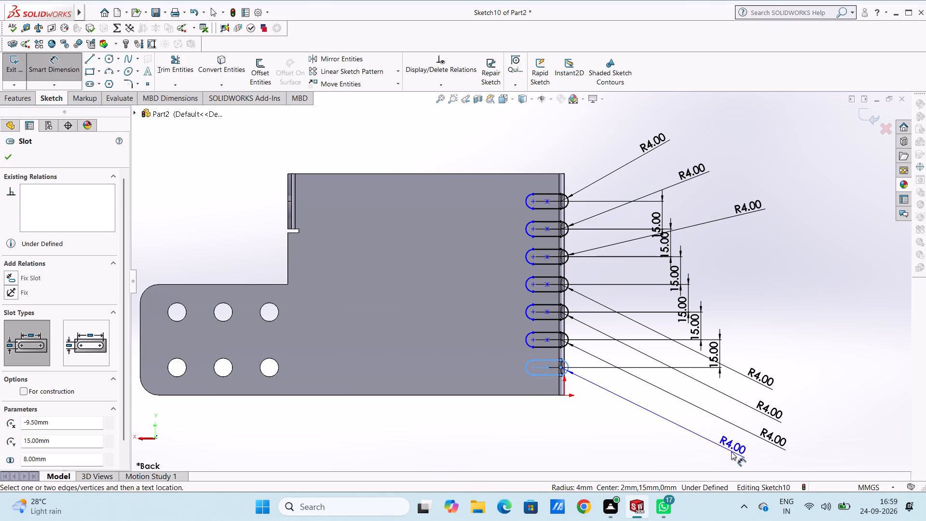
left_click(733, 455)
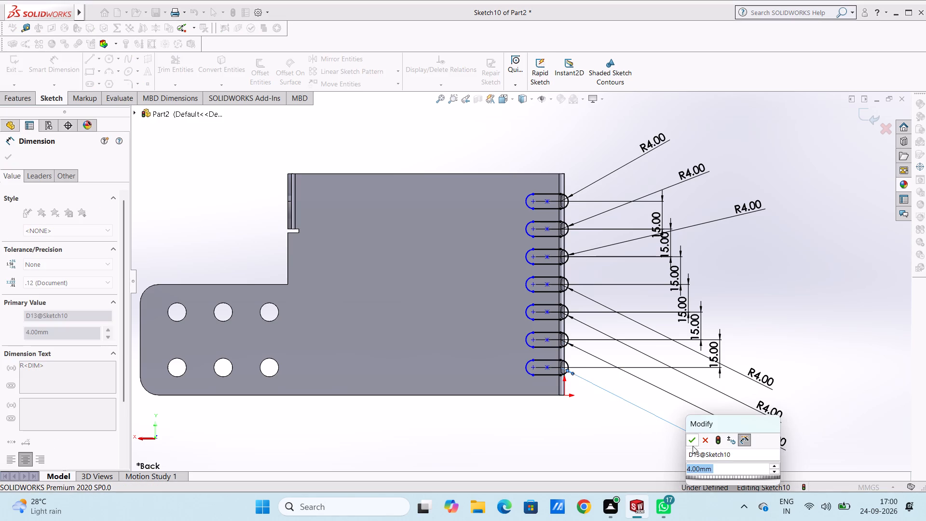
left_click(692, 442)
left_click(691, 442)
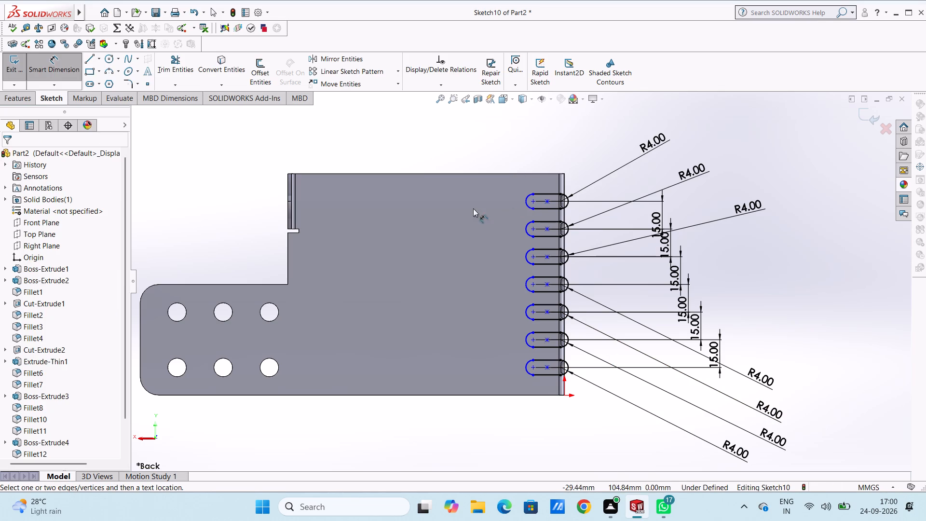
Dimension the horizontal distance from the plate's vertical step edge to the top slot's inner arc centre as 133 mm.
left_click(288, 261)
left_click(533, 201)
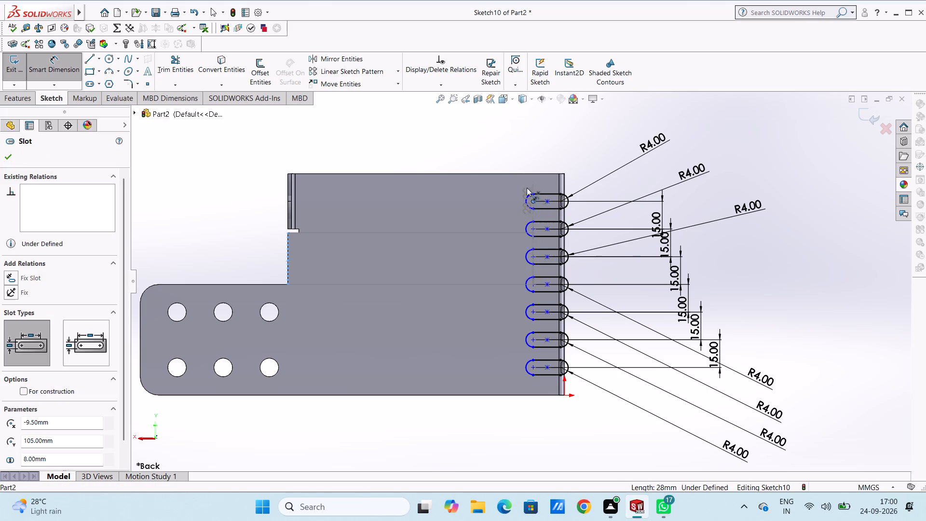
left_click(519, 147)
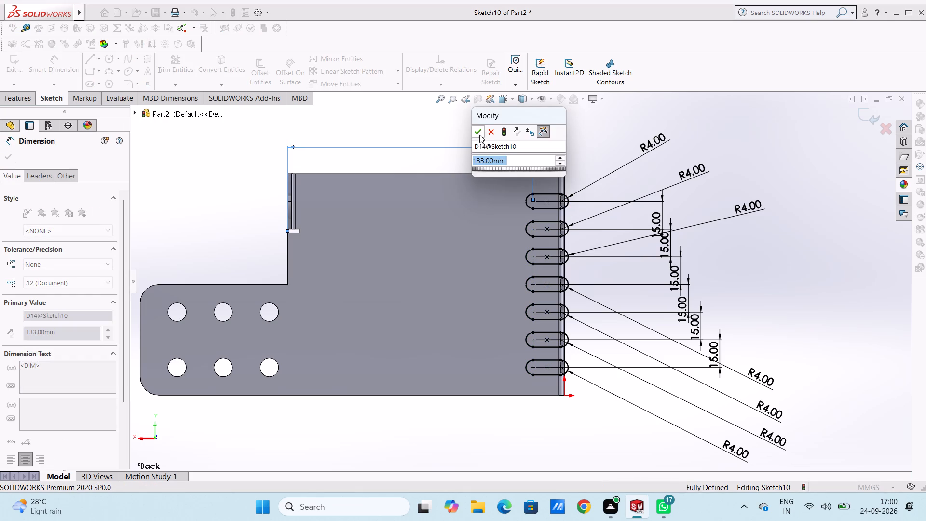
left_click(480, 131)
left_click(464, 137)
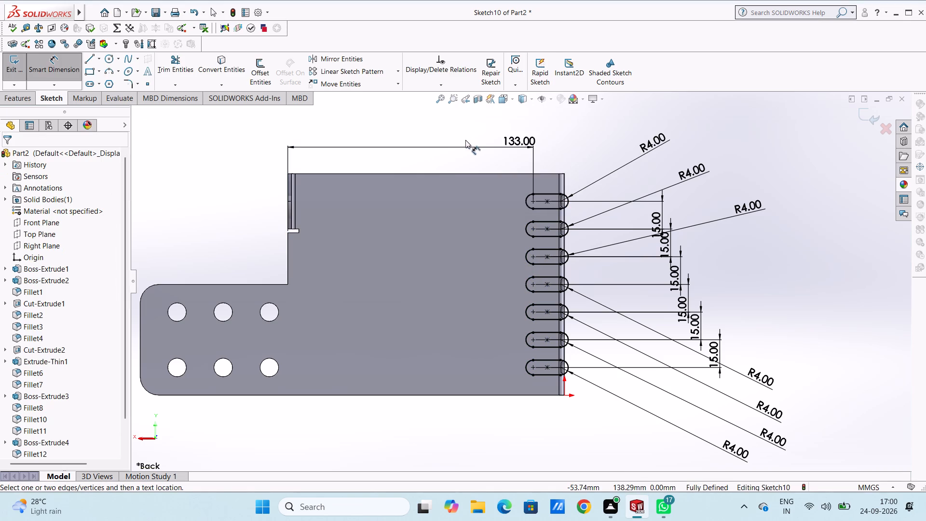
scroll(457, 199, "up", 1)
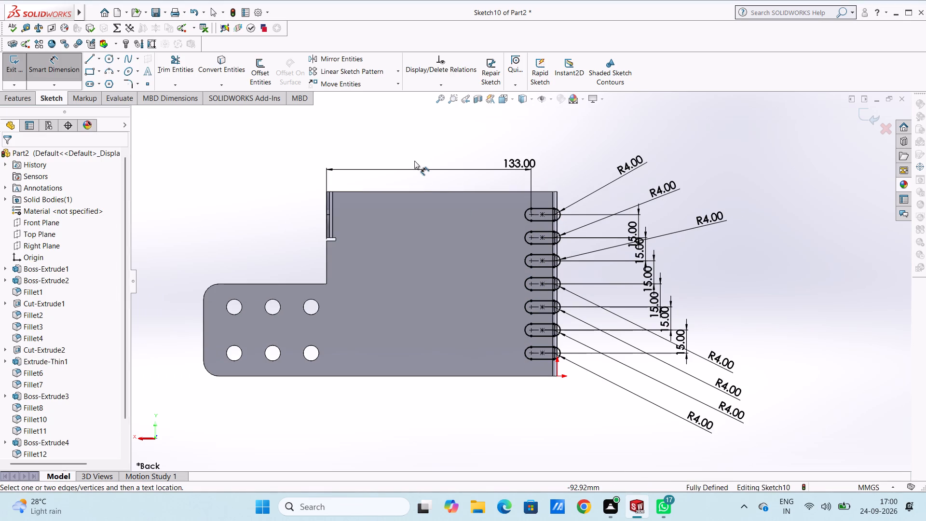
middle_click_drag(414, 161, 461, 203)
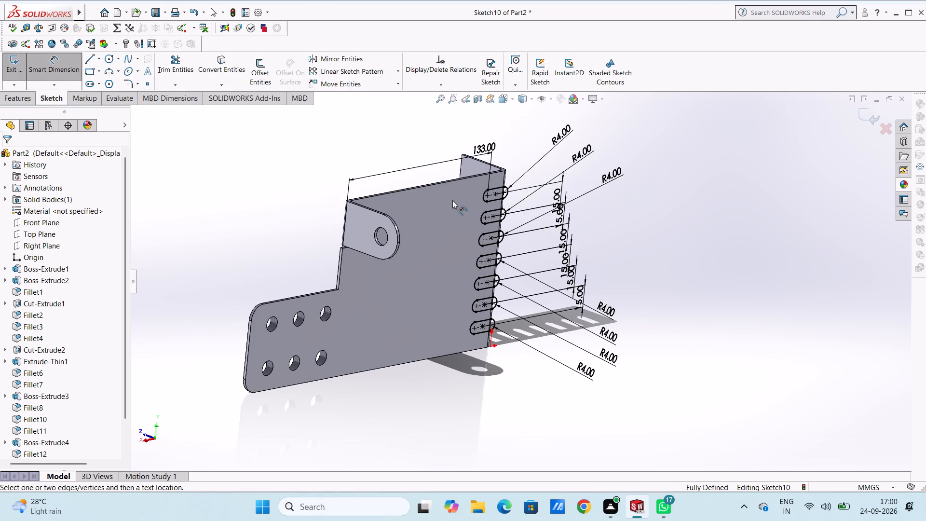
key("Escape")
key("Escape")
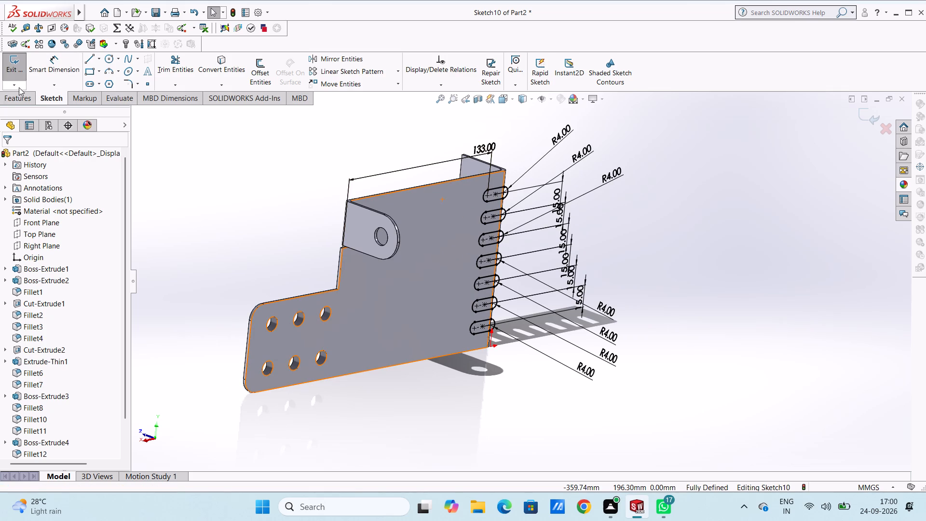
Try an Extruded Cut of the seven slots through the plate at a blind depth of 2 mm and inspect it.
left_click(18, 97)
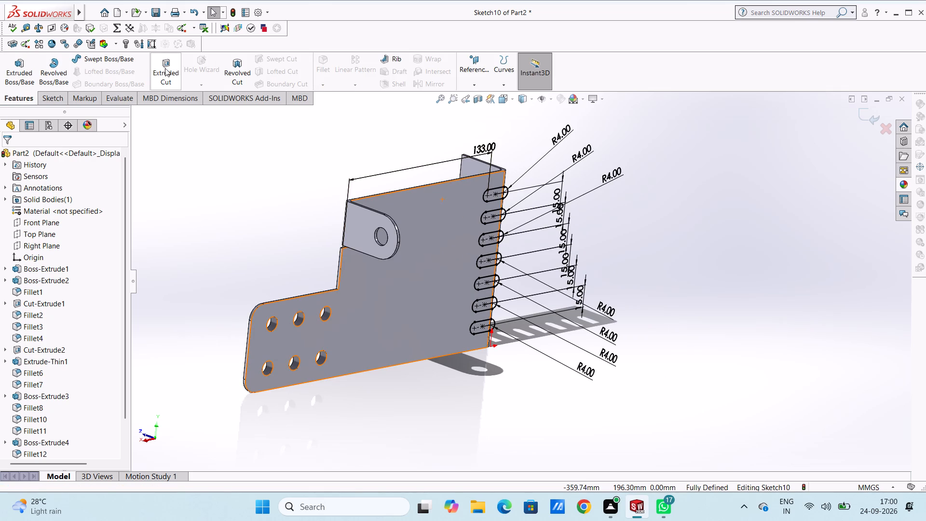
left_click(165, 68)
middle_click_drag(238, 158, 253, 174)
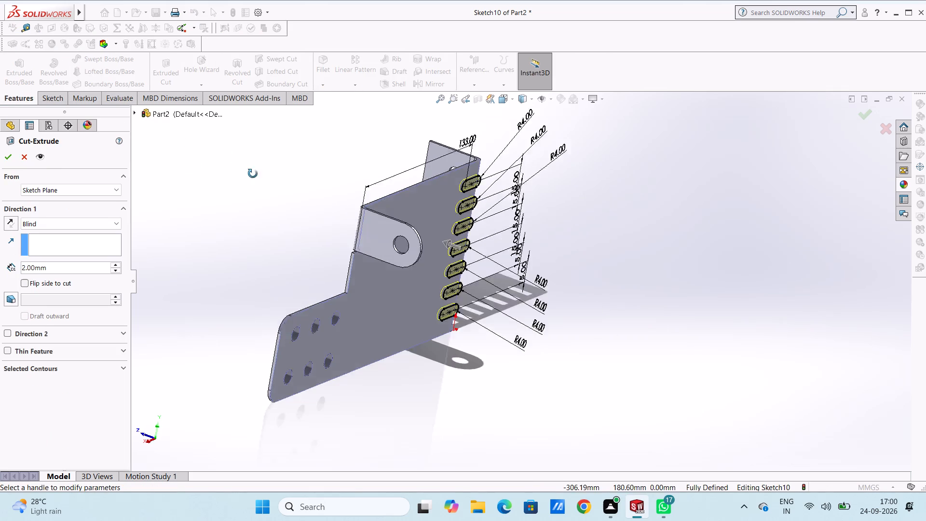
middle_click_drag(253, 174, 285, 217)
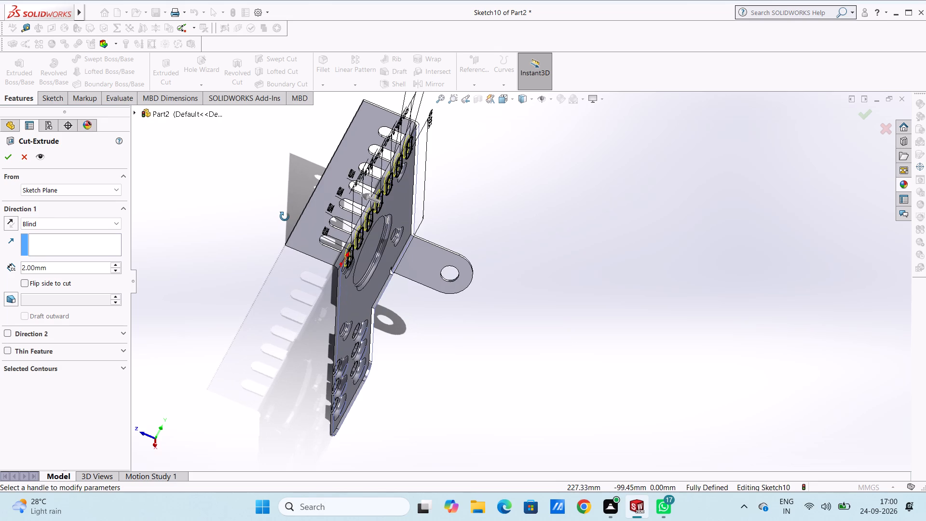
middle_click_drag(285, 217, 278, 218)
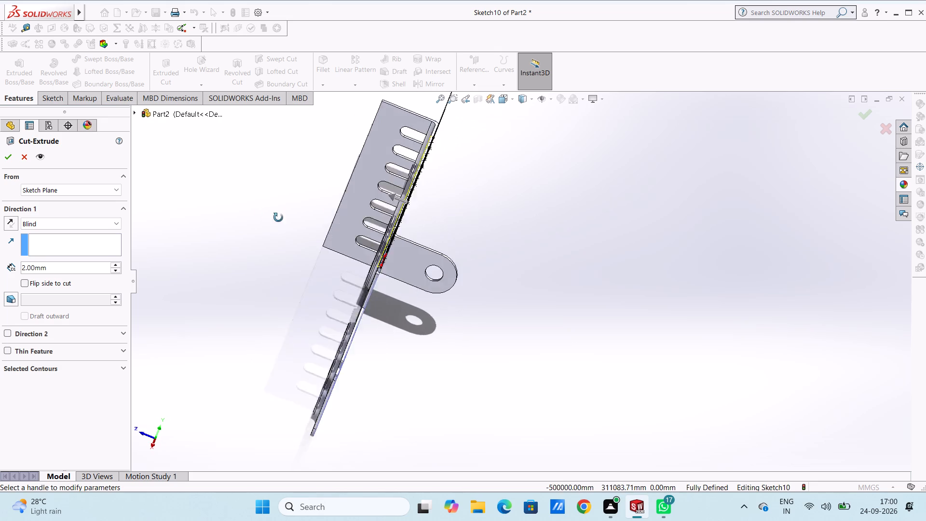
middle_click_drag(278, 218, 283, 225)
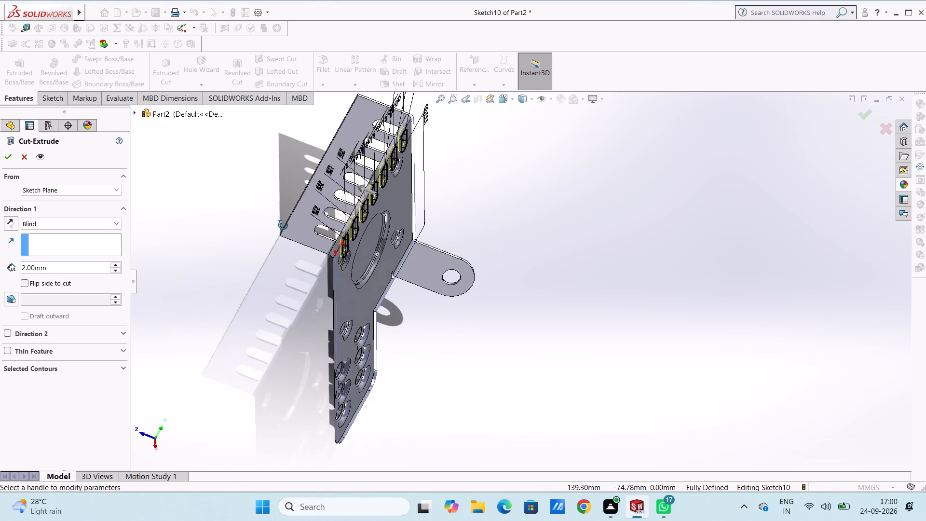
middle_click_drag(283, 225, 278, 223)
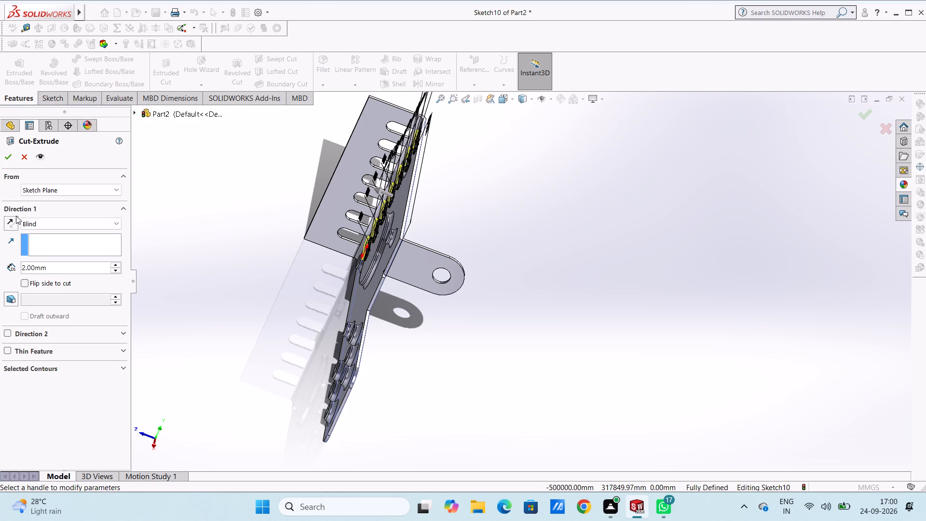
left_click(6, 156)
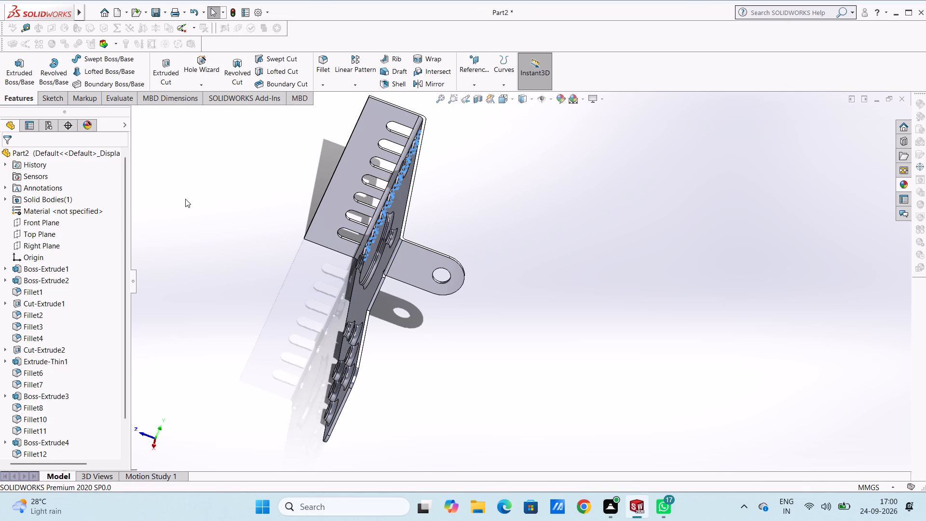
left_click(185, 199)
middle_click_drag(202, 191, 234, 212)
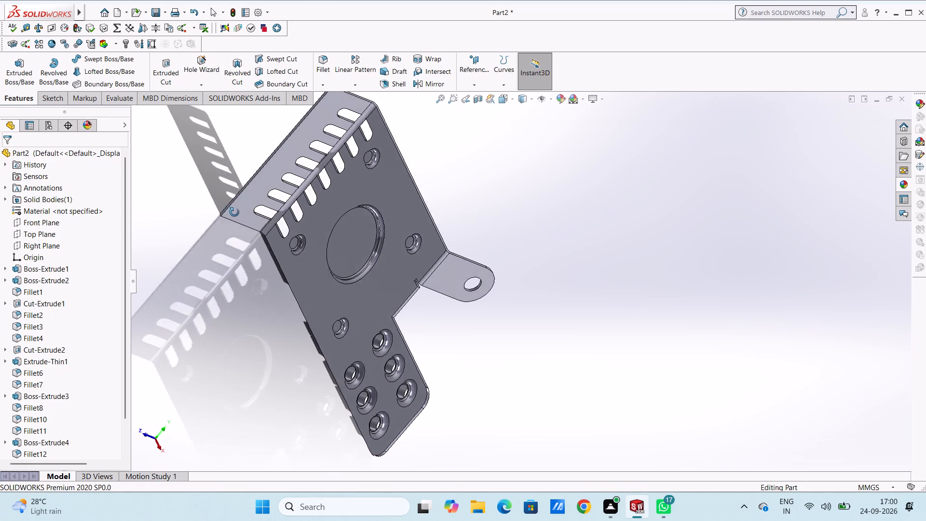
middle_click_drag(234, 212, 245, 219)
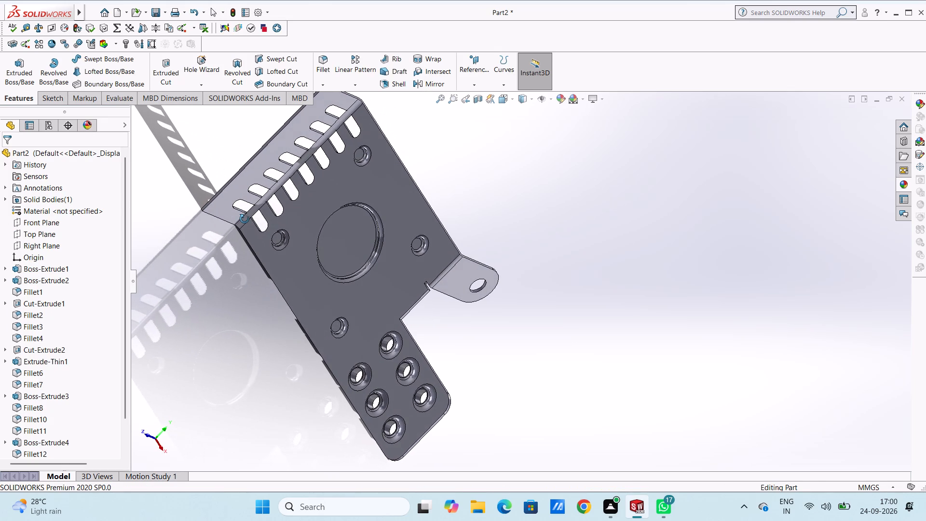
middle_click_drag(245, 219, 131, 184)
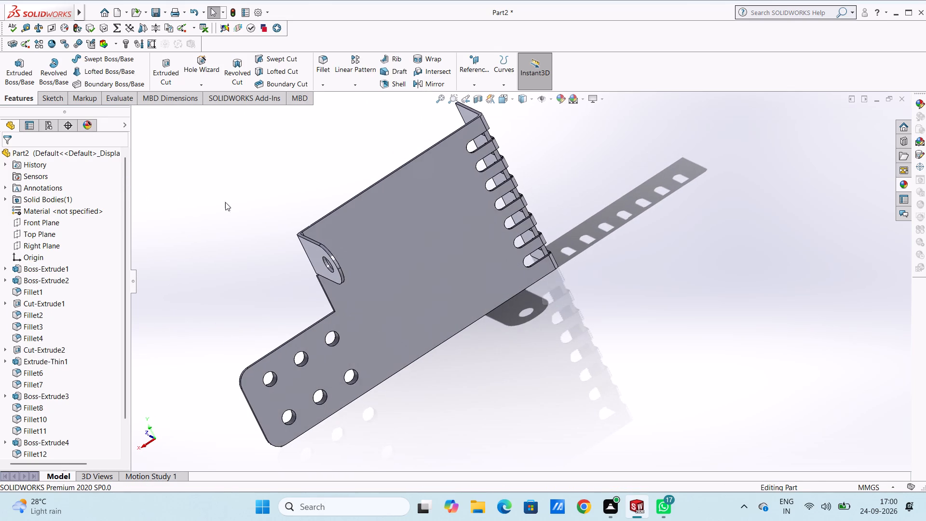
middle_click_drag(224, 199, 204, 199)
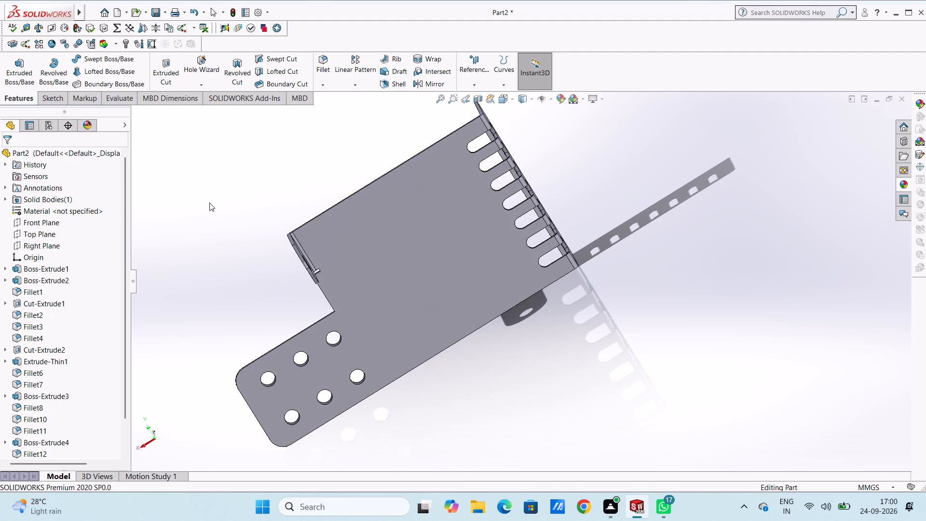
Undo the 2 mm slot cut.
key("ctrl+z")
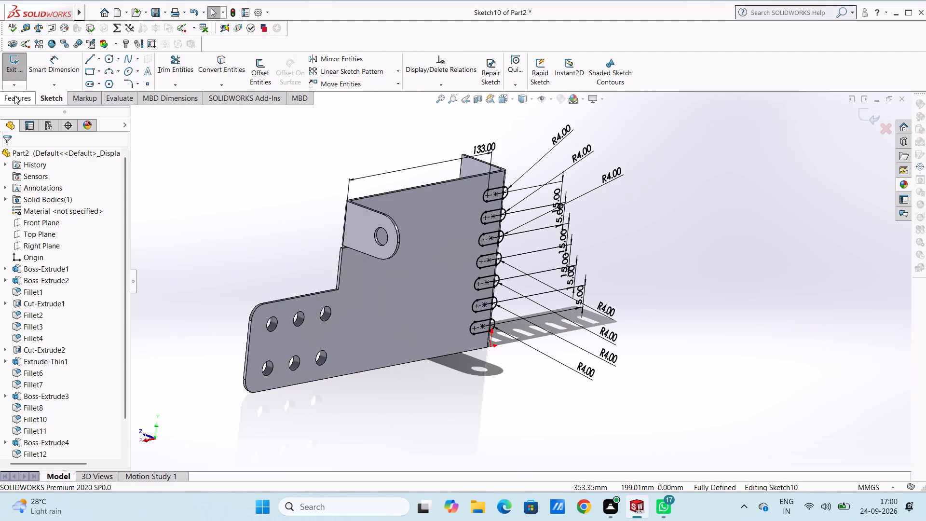
Cut the seven sketched slots through the plate and bend with a blind Extruded Cut 6 mm deep.
left_click(14, 96)
left_click(163, 67)
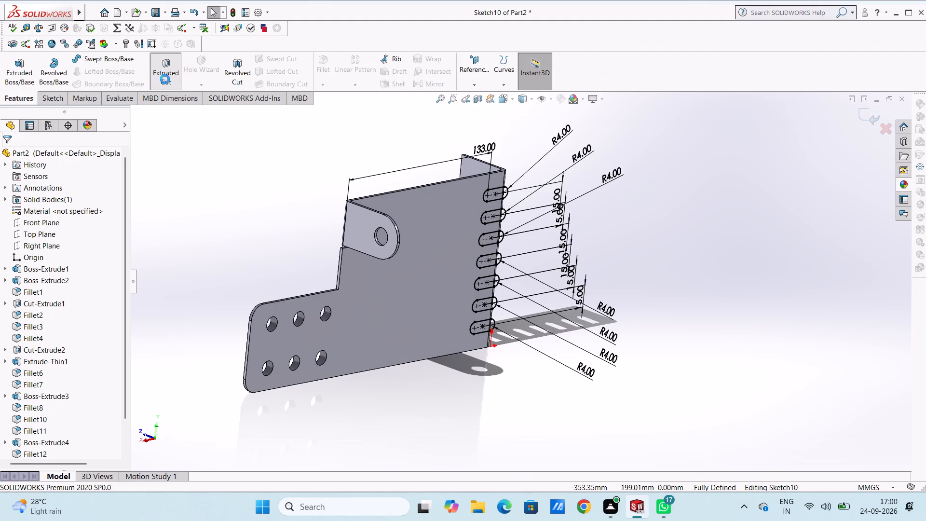
middle_click_drag(210, 146, 267, 165)
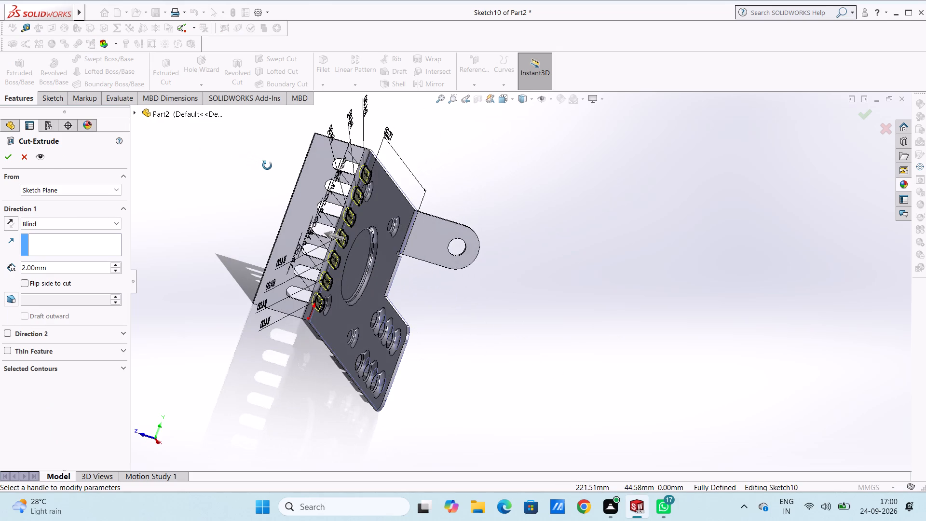
middle_click_drag(267, 165, 268, 165)
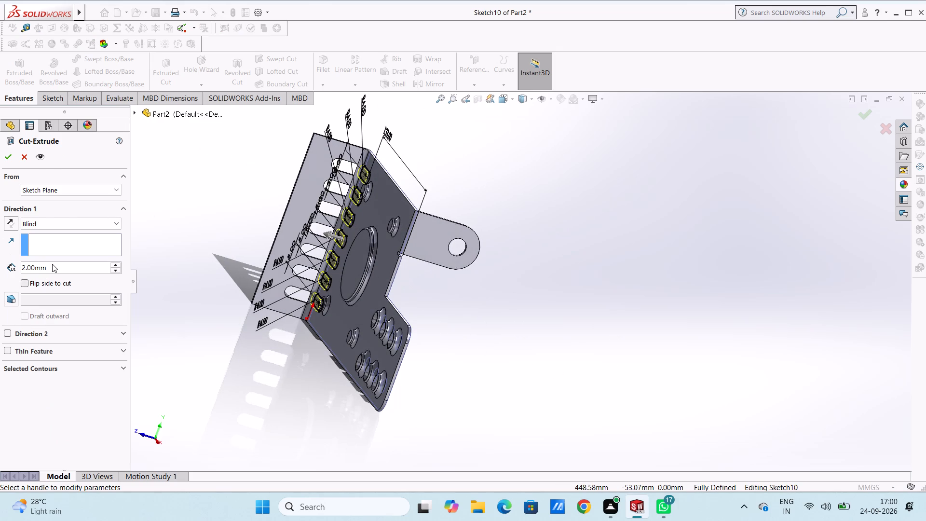
double_click(53, 264)
key("4")
key("Return")
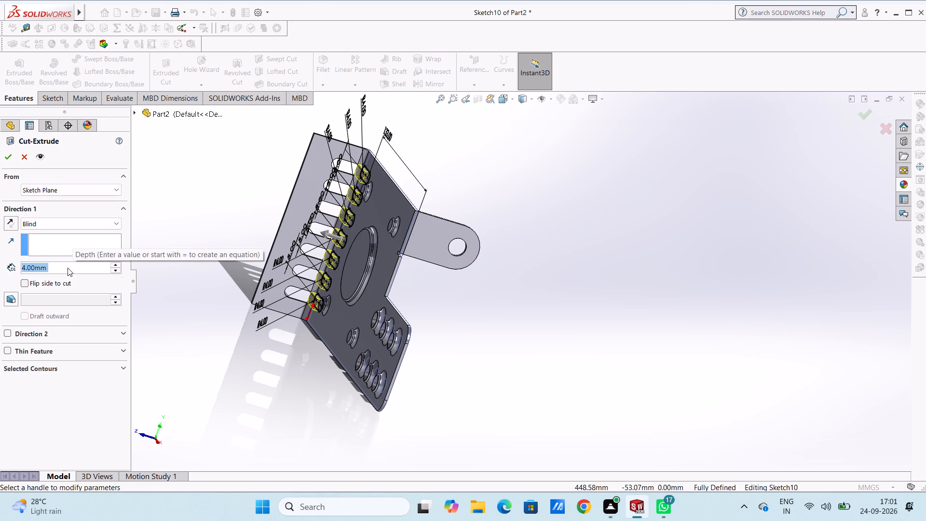
key("6")
key("Return")
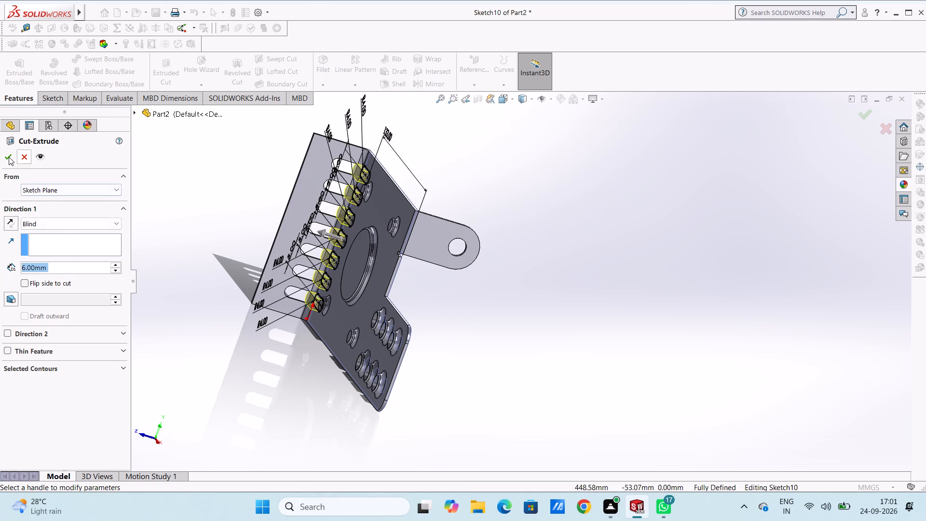
left_click(7, 155)
left_click(177, 187)
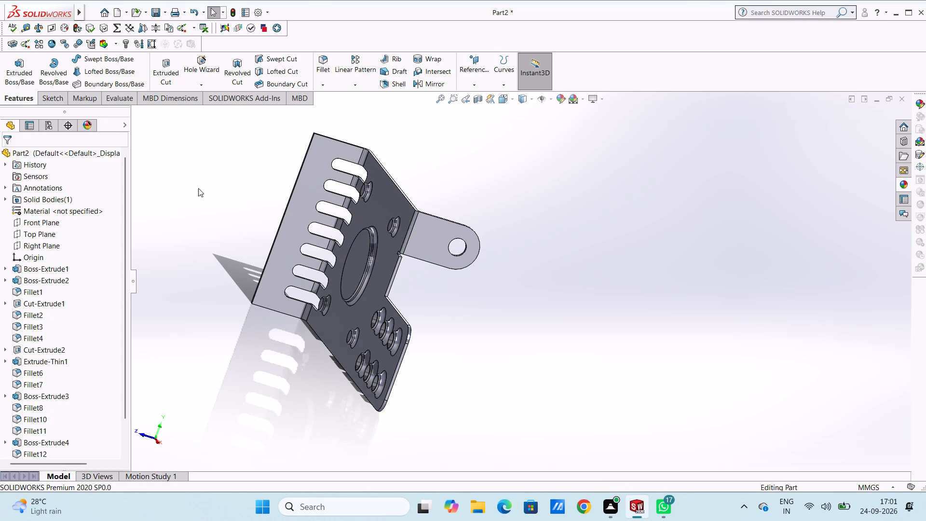
Examine the slots across the side wall, bend and plate from both sides of the bracket.
middle_click_drag(200, 179, 238, 197)
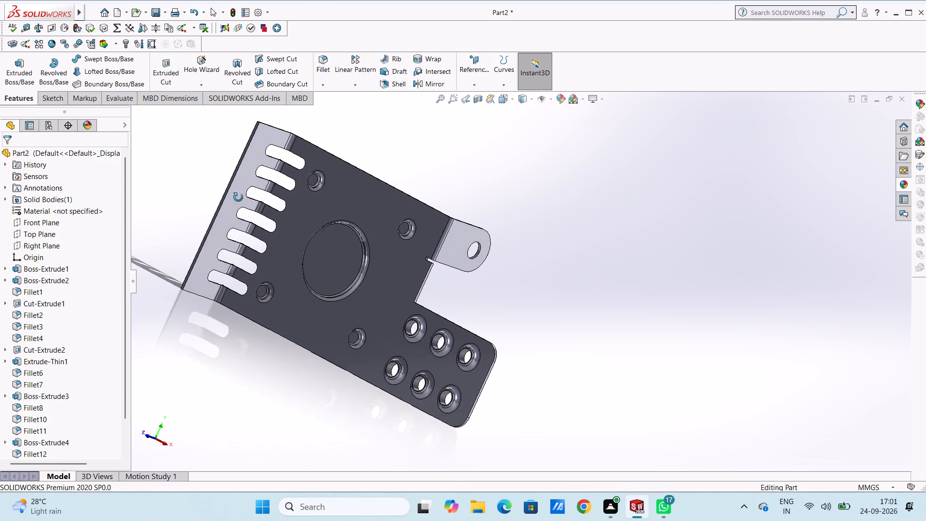
middle_click_drag(238, 197, 231, 206)
scroll(232, 206, "down", 1)
scroll(232, 206, "up", 3)
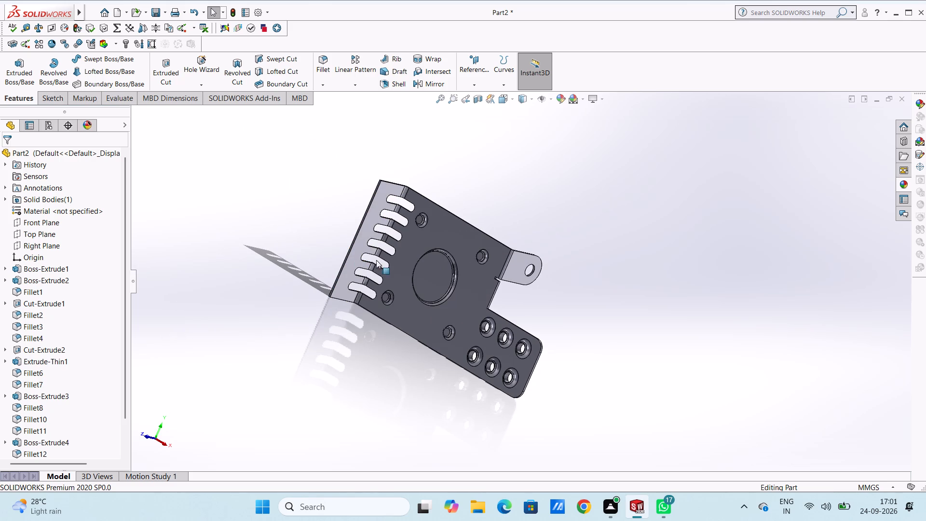
middle_click_drag(274, 253, 310, 222)
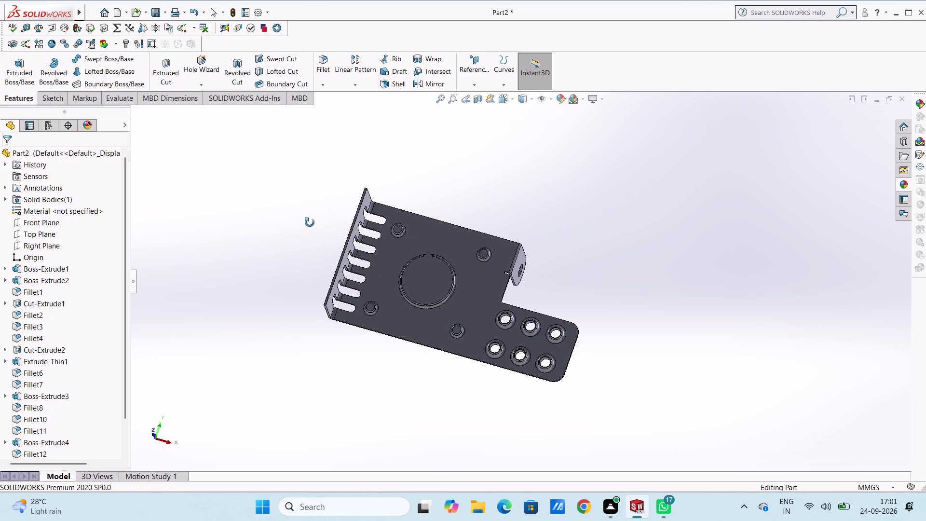
middle_click_drag(310, 222, 483, 281)
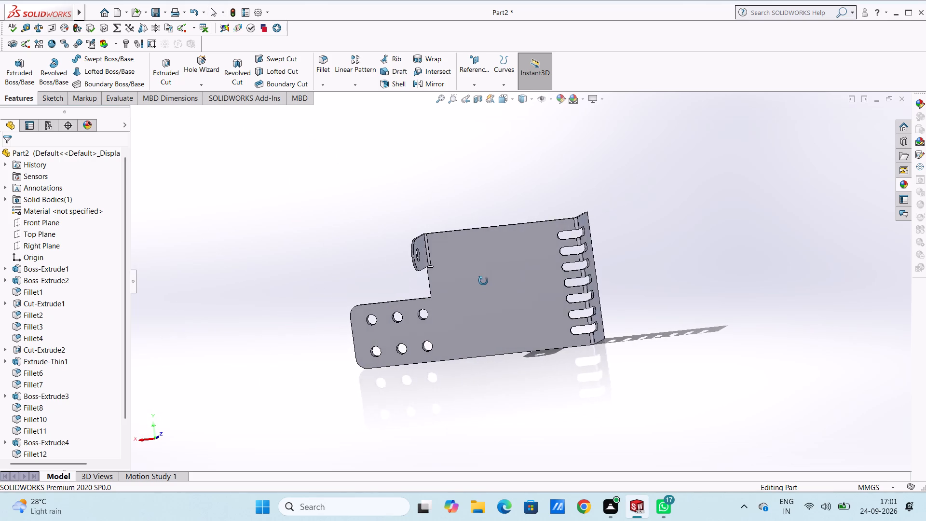
middle_click_drag(483, 281, 275, 381)
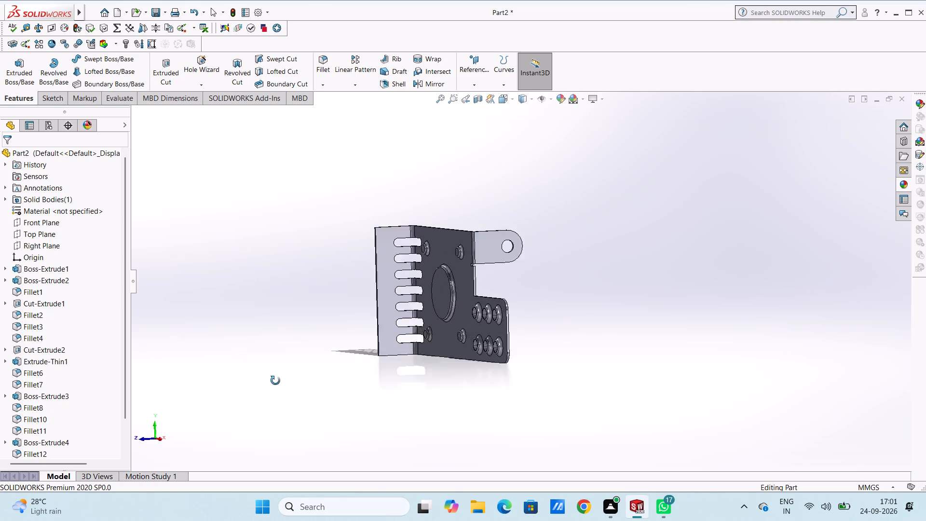
Examine the whole bracket from several angles, checking the slotted side wall, plate bosses, collared holes and holed wall.
middle_click_drag(275, 381, 354, 395)
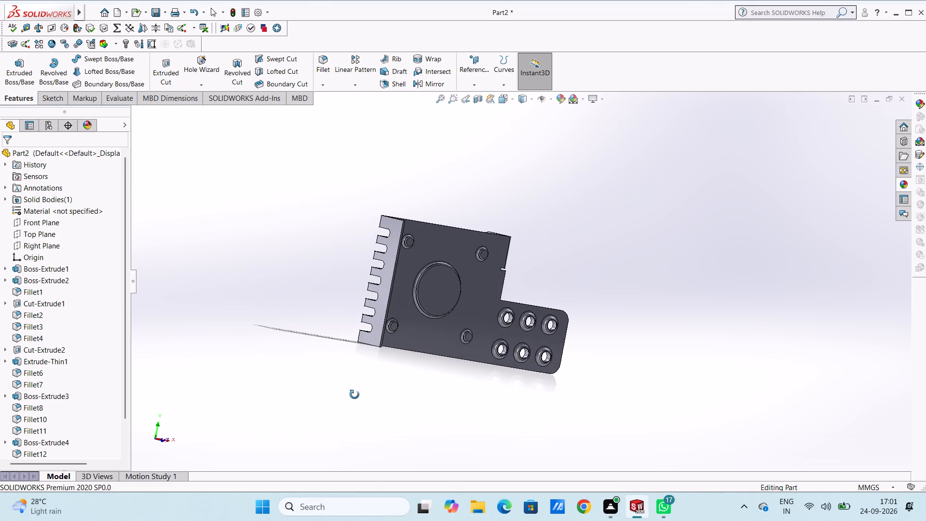
middle_click_drag(354, 395, 274, 389)
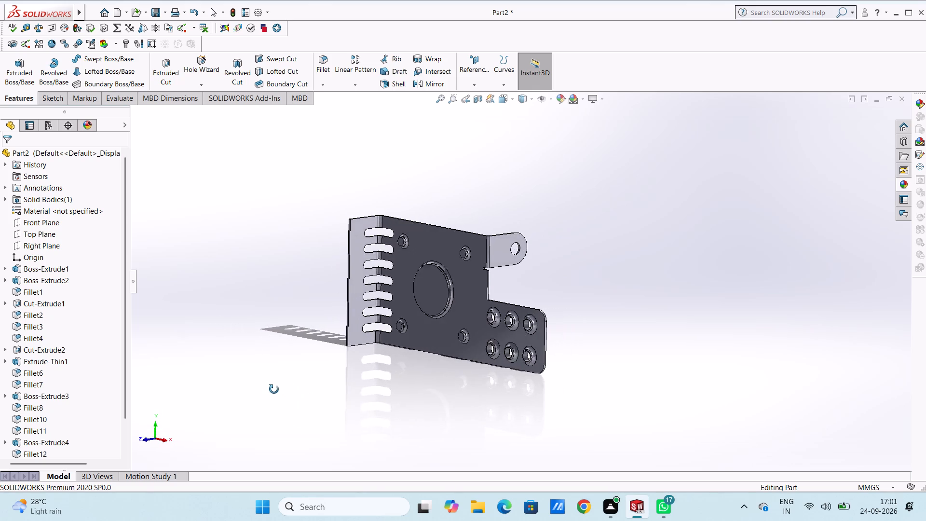
middle_click_drag(274, 389, 341, 405)
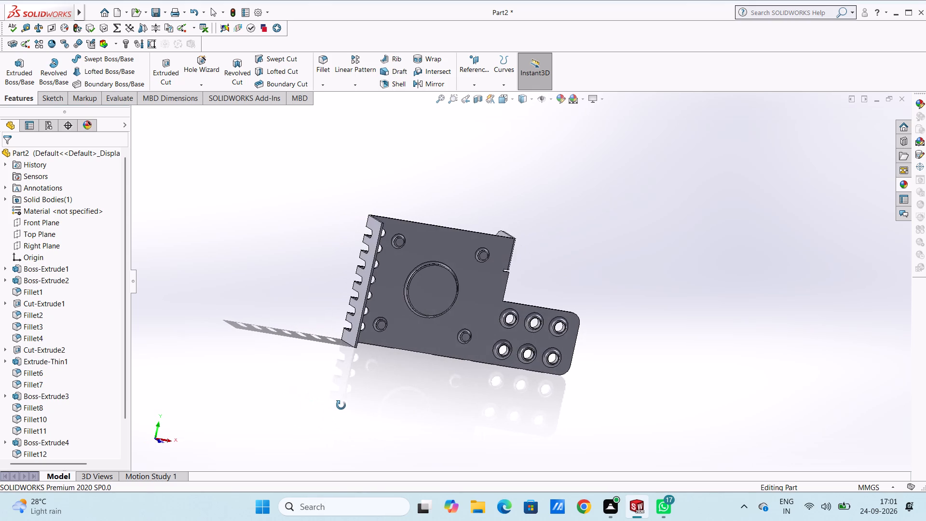
middle_click_drag(341, 405, 285, 414)
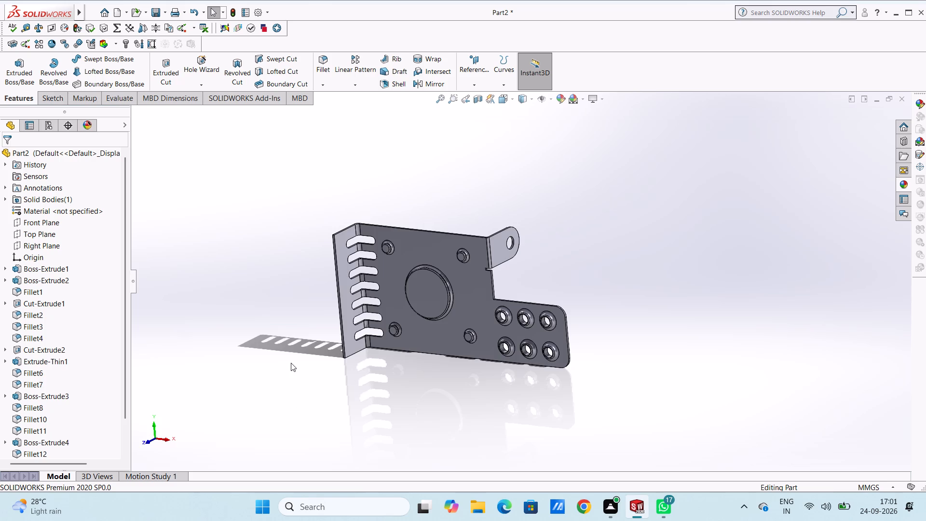
middle_click_drag(291, 364, 329, 406)
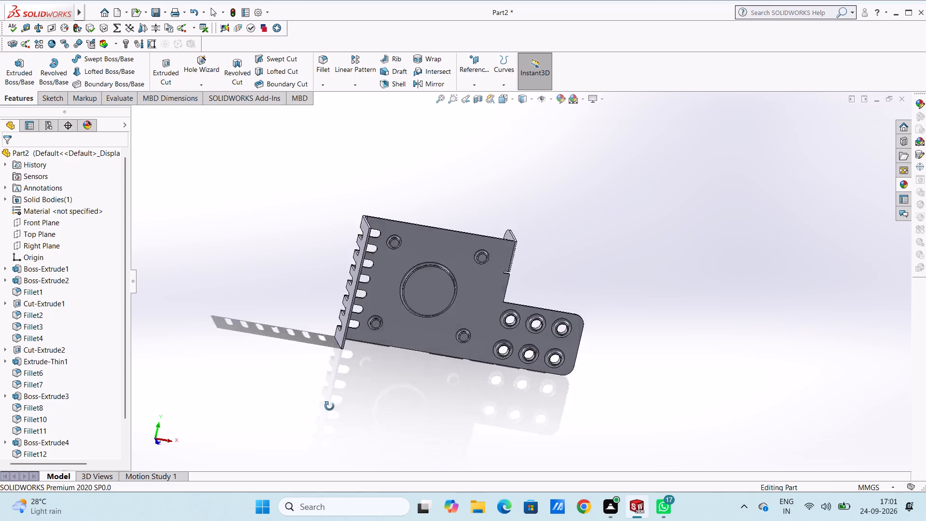
middle_click_drag(329, 406, 312, 441)
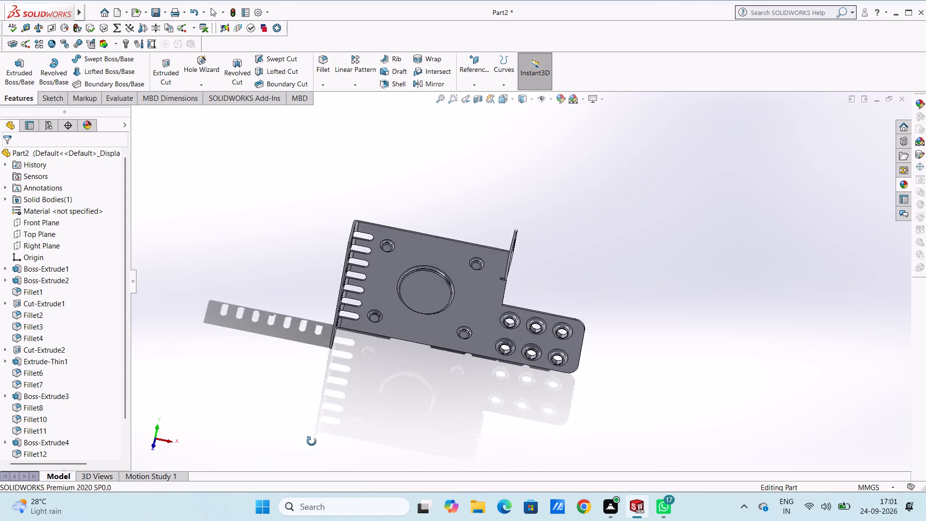
middle_click_drag(312, 441, 314, 420)
middle_click_drag(322, 402, 310, 403)
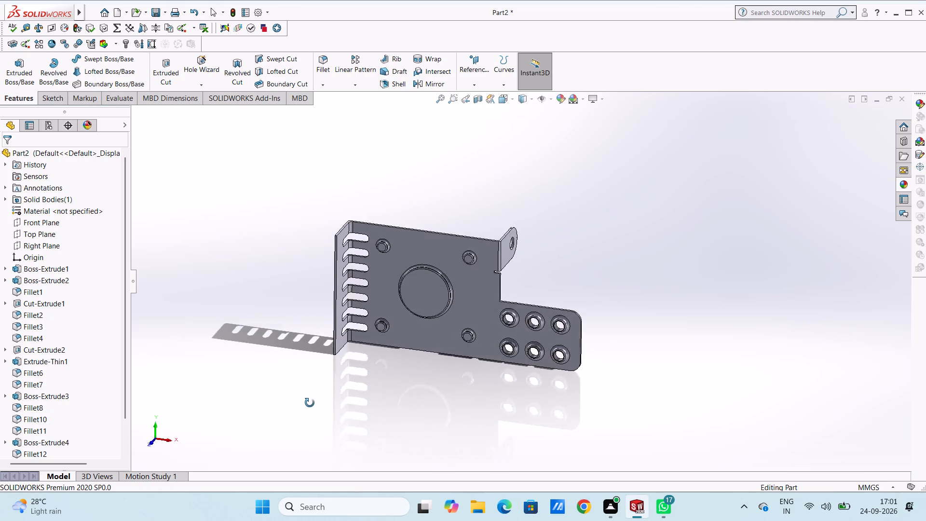
middle_click_drag(310, 403, 288, 353)
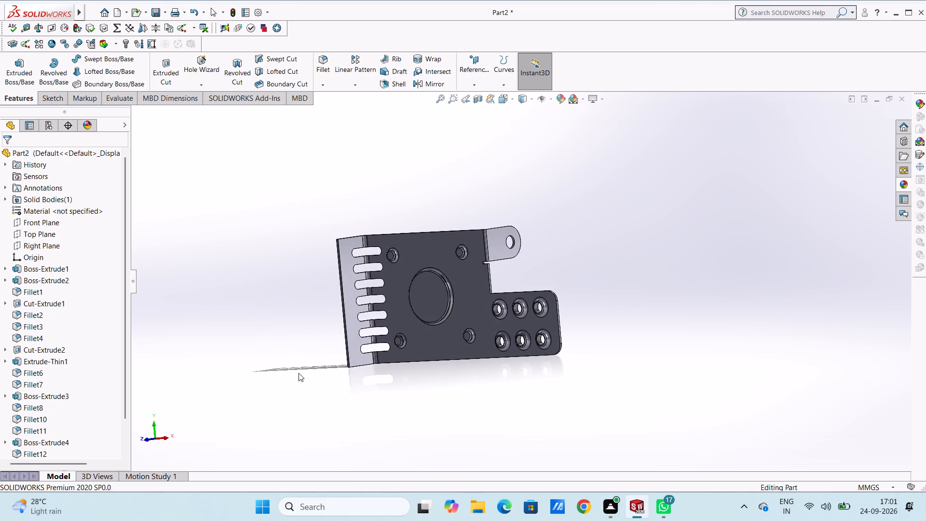
middle_click_drag(318, 395, 376, 442)
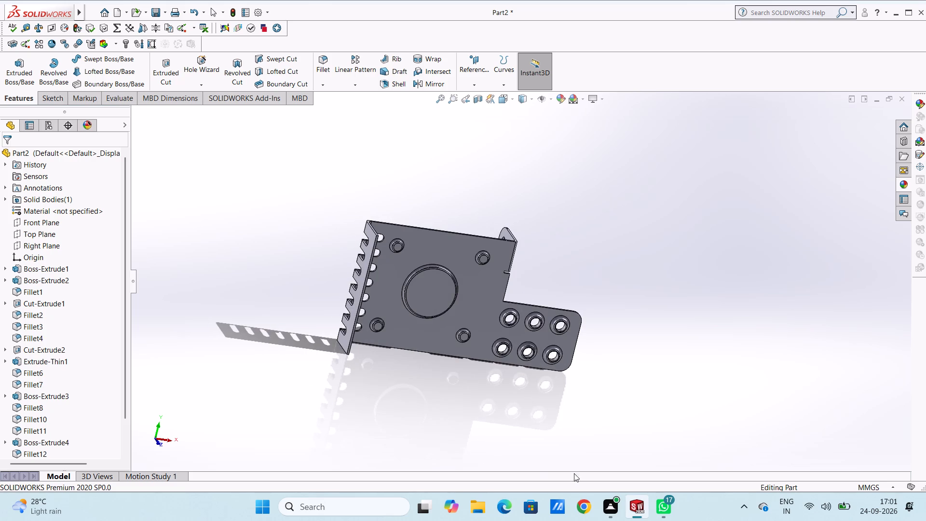
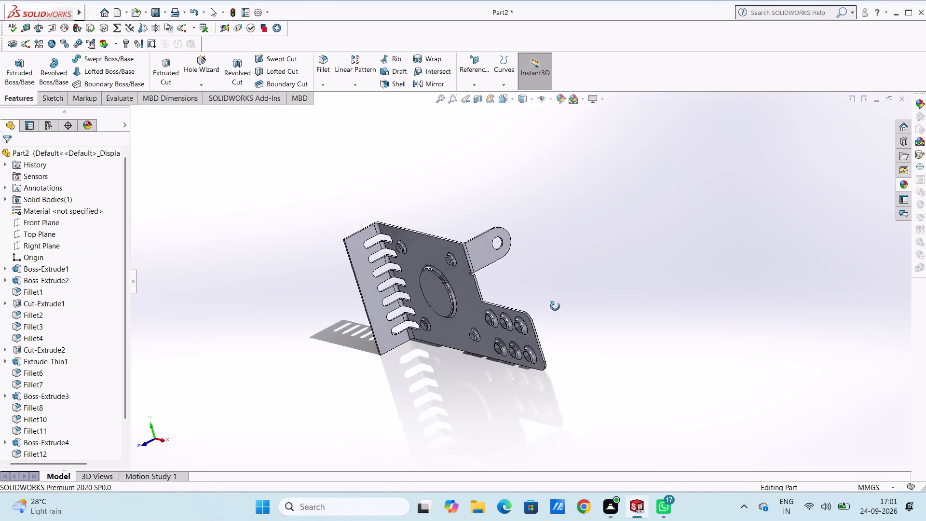
Examine the sheet-metal bracket from the front, back and standard views.
middle_click_drag(295, 338, 300, 318)
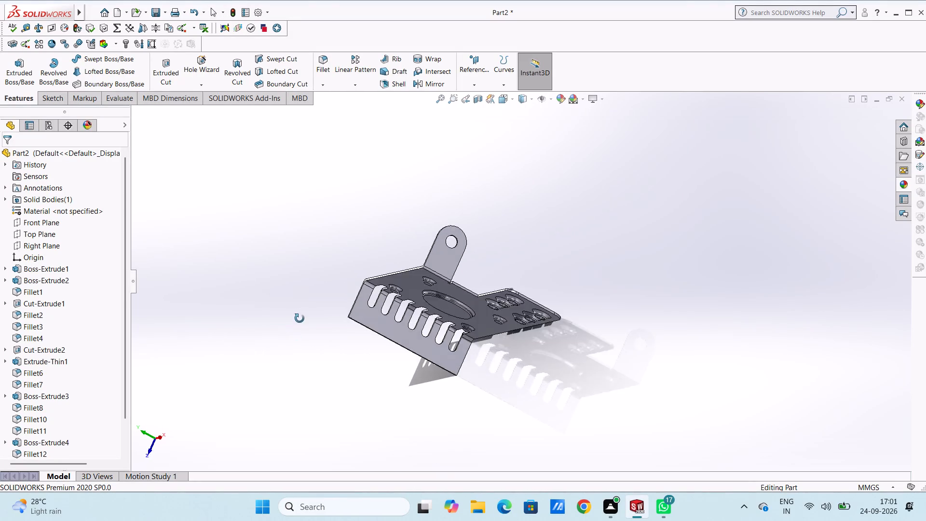
middle_click_drag(300, 318, 300, 289)
middle_click_drag(327, 374, 553, 318)
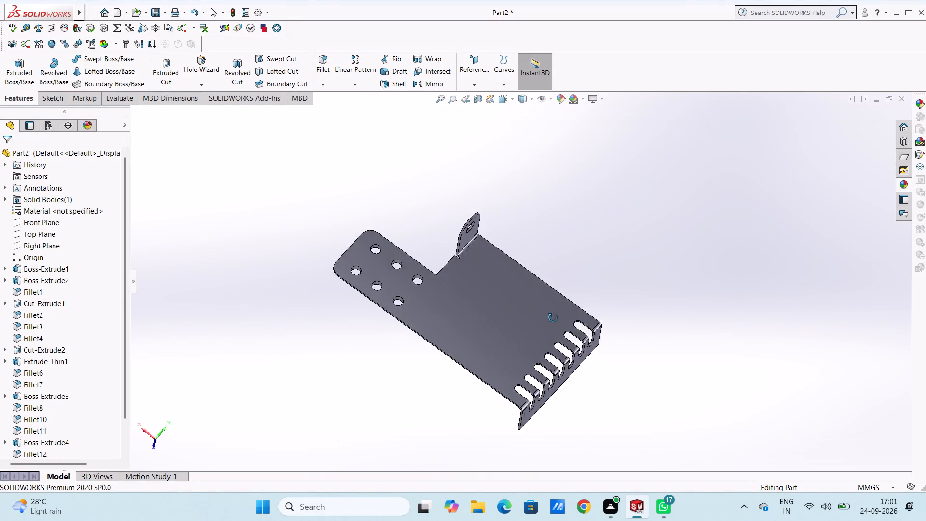
middle_click_drag(553, 318, 475, 292)
middle_click_drag(517, 365, 466, 324)
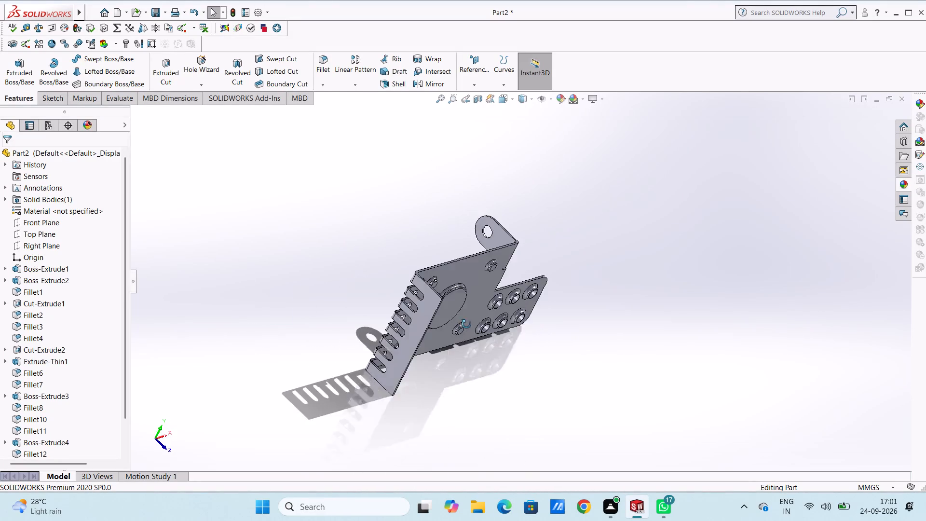
middle_click_drag(466, 324, 464, 320)
middle_click_drag(477, 414, 282, 355)
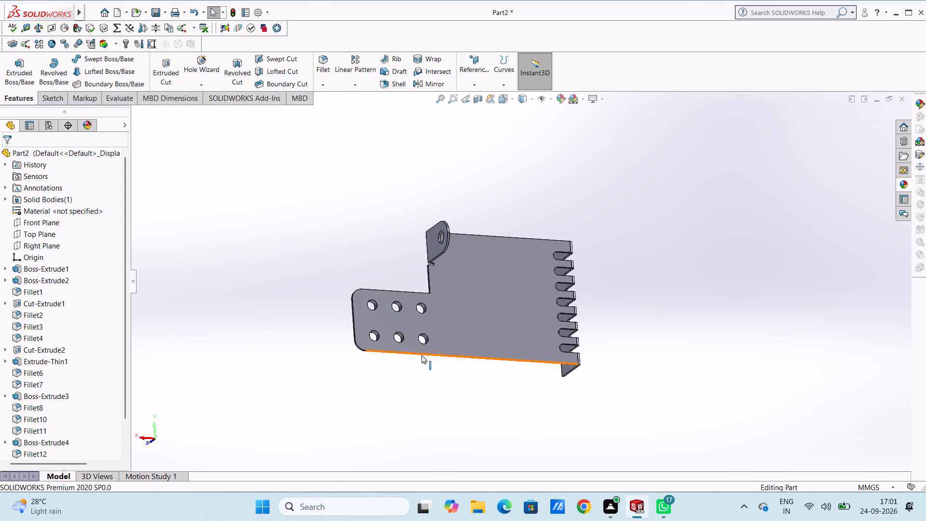
middle_click_drag(298, 285, 449, 286)
middle_click_drag(466, 428, 421, 445)
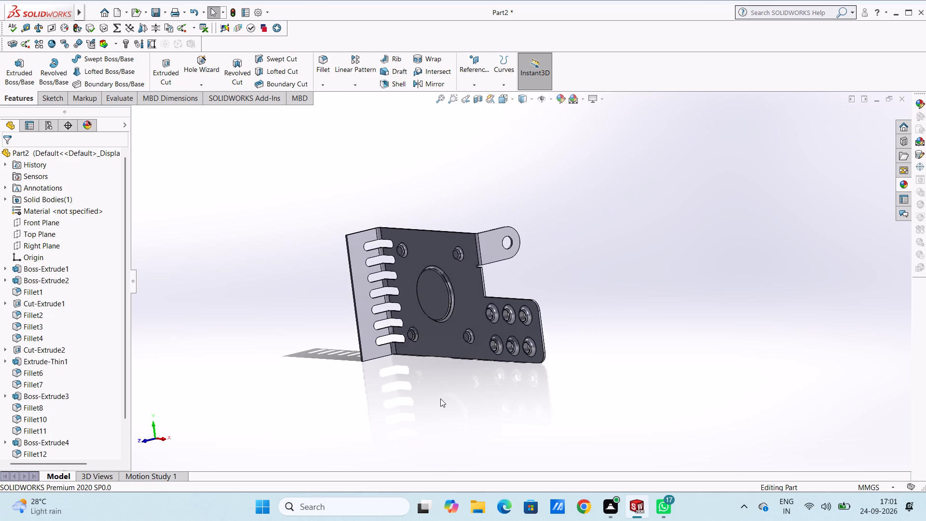
key("ctrl+7")
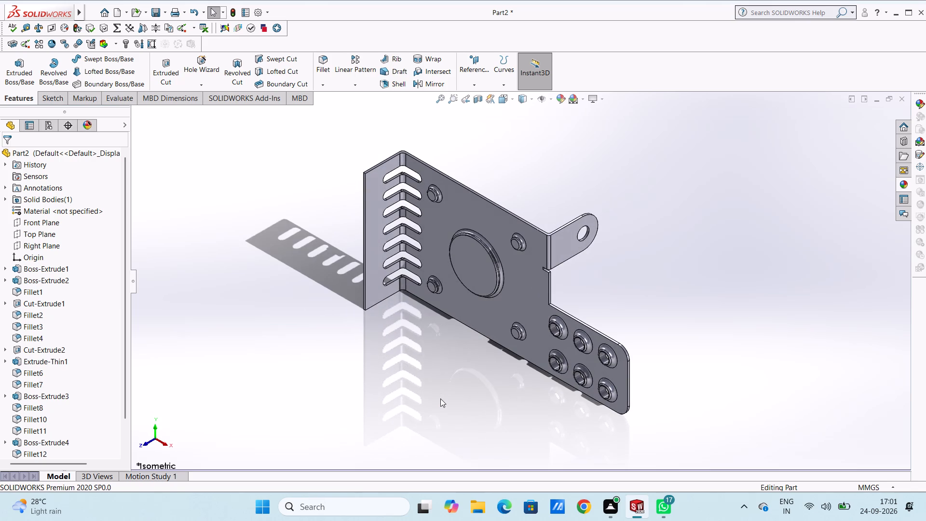
key("ctrl+3")
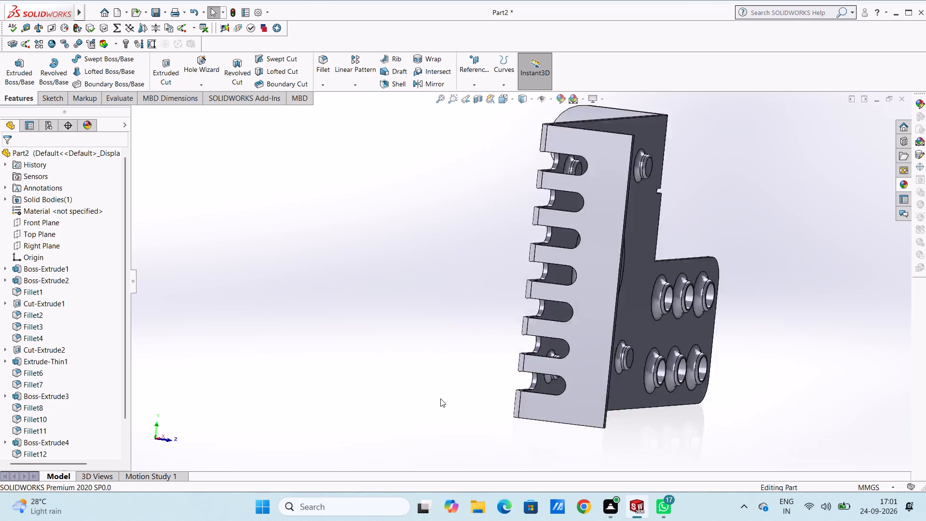
On the slotted flange's narrow front end face, sketch a corner rectangle 120 mm high and 20 mm wide from the flange's outer upper corner.
key("ctrl+1")
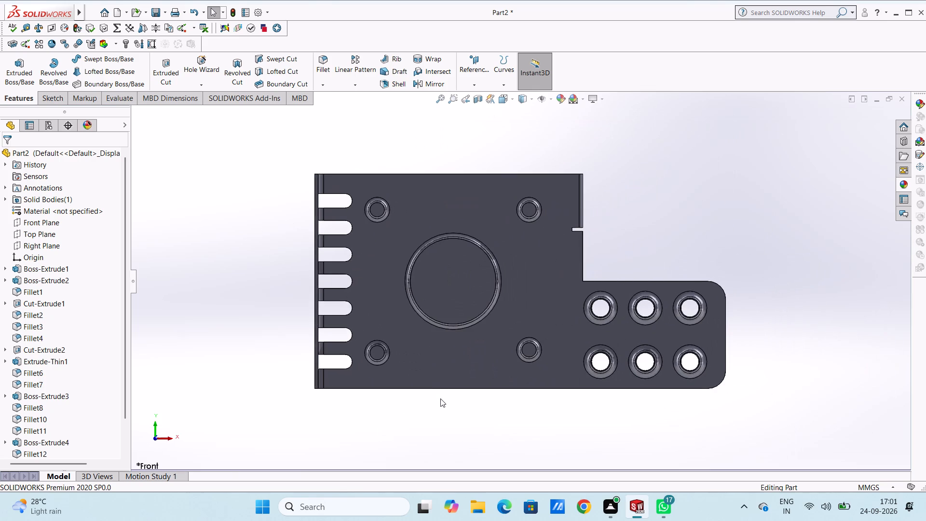
scroll(290, 218, "down", 1)
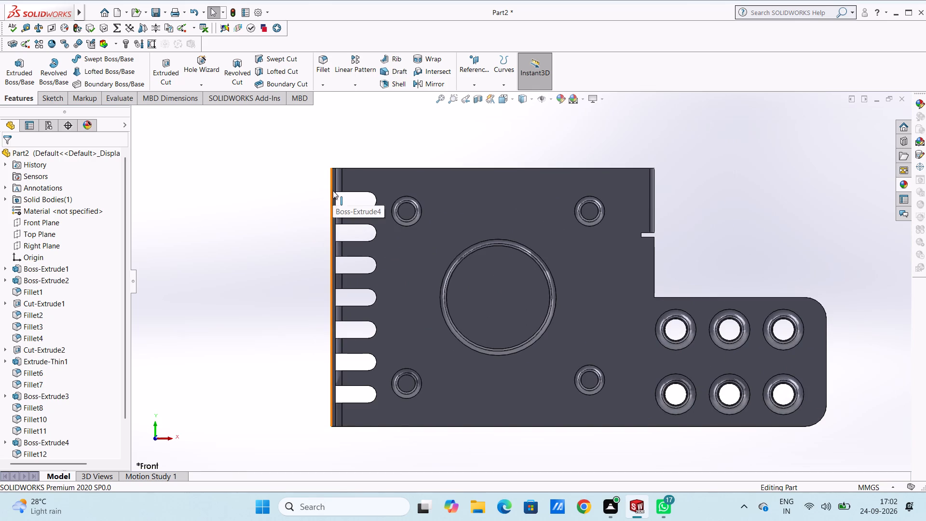
scroll(335, 192, "down", 4)
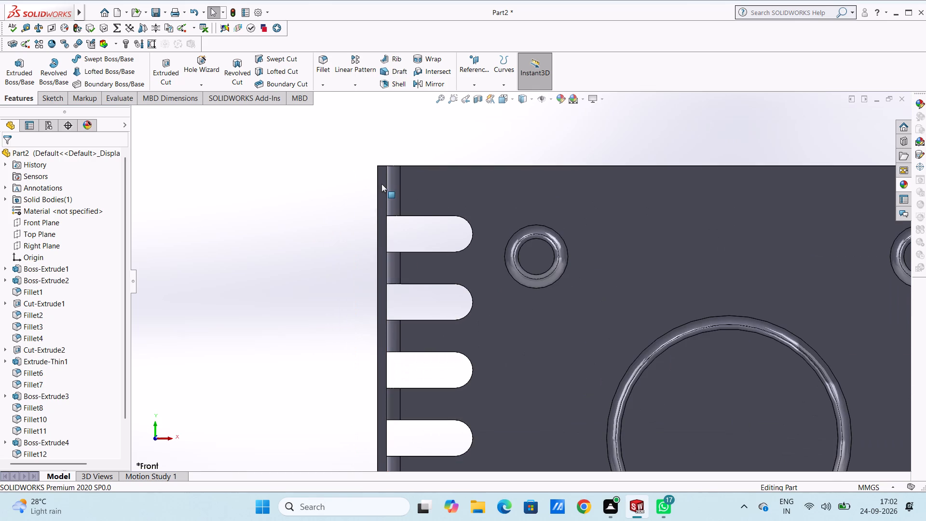
left_click(381, 184)
left_click(420, 157)
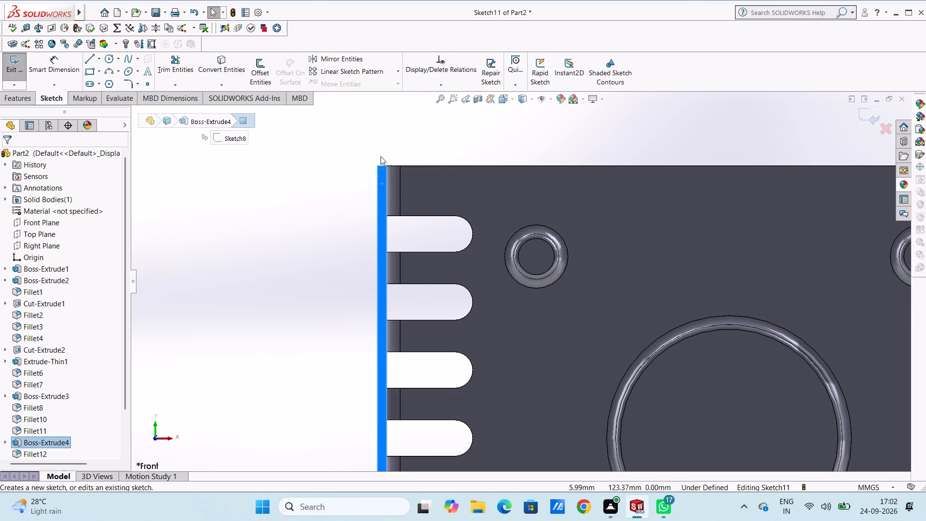
left_click(335, 206)
scroll(335, 206, "up", 7)
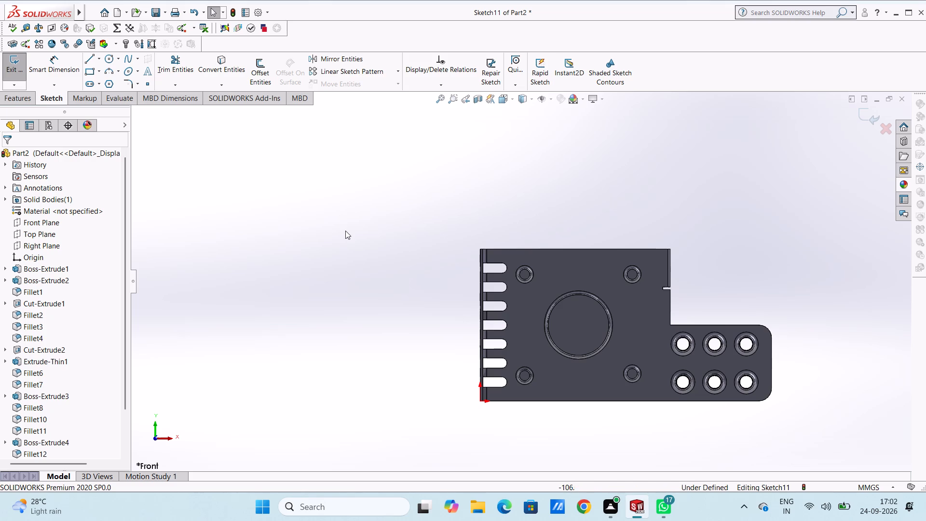
left_click(89, 71)
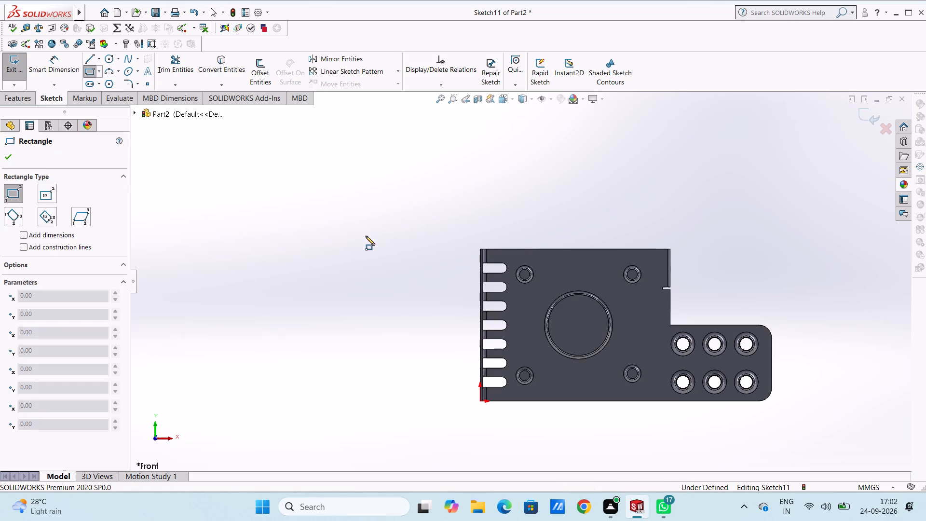
left_click(480, 251)
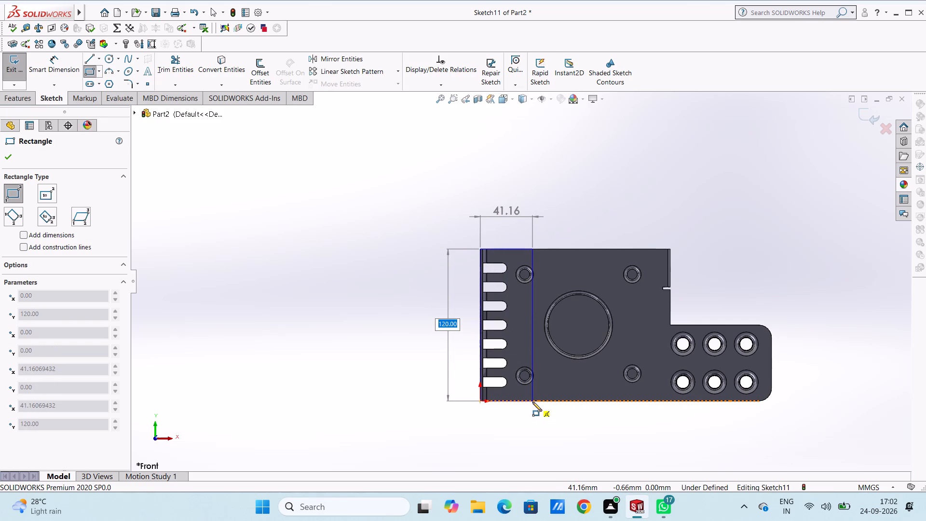
key("Return")
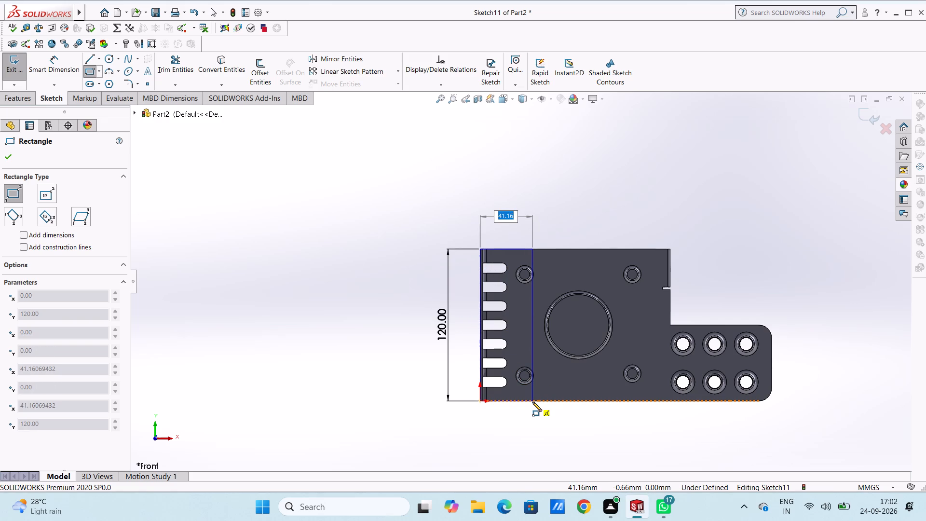
type("20")
key("Return")
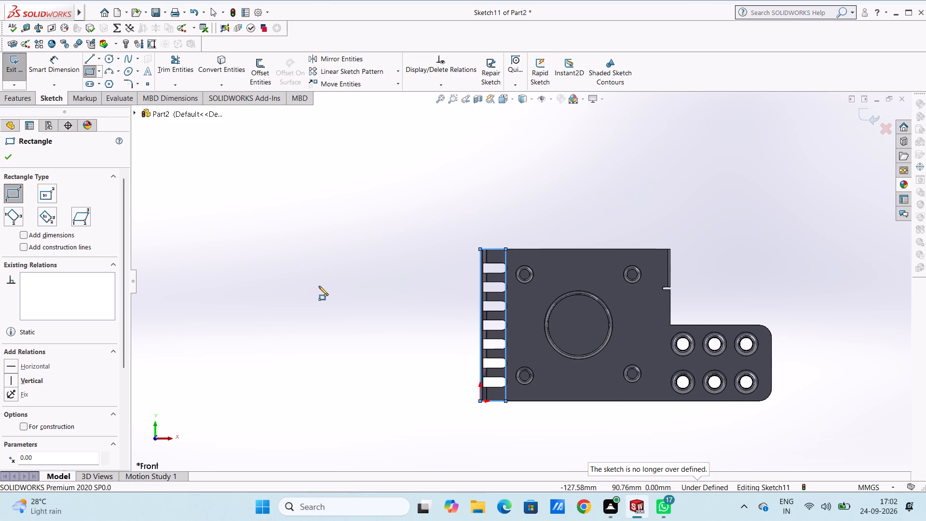
key("Escape")
key("Escape")
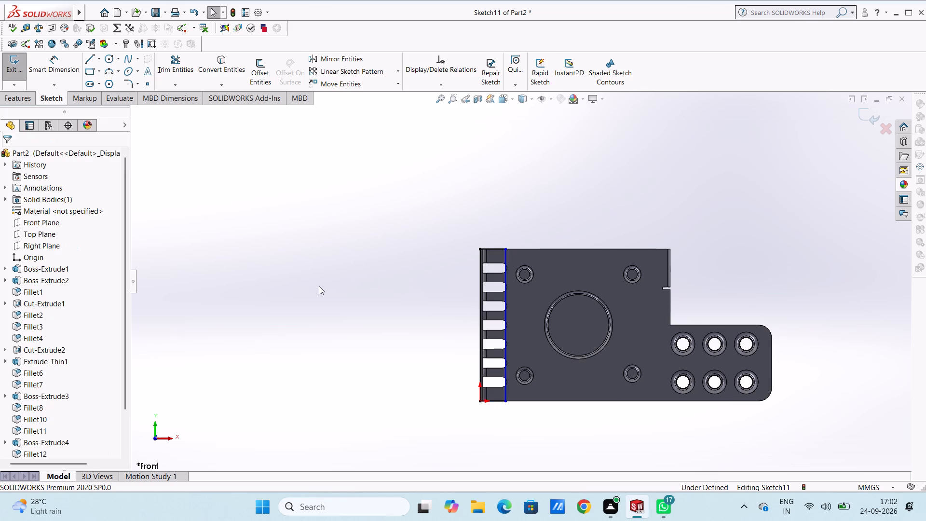
Add a width dimension to the rectangle's upper edge with Smart Dimension.
left_click(66, 60)
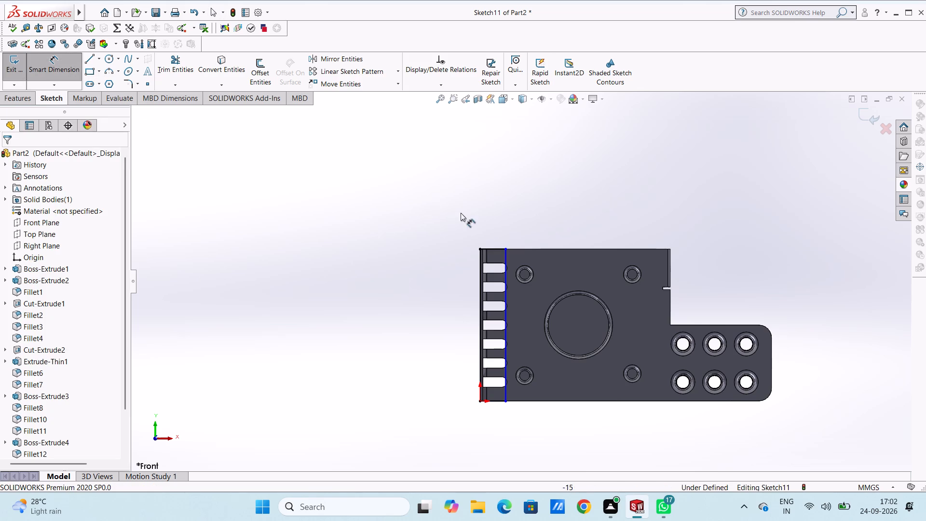
left_click(480, 268)
left_click(345, 264)
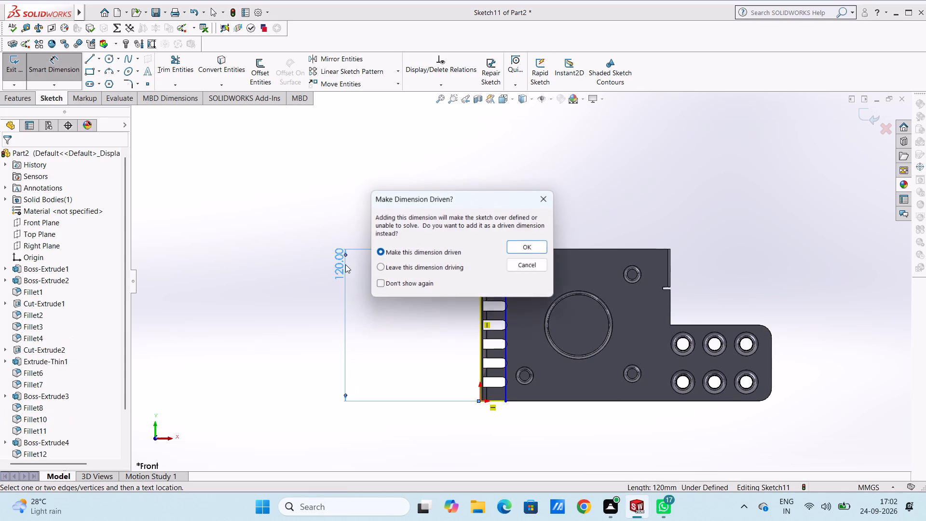
left_click(548, 201)
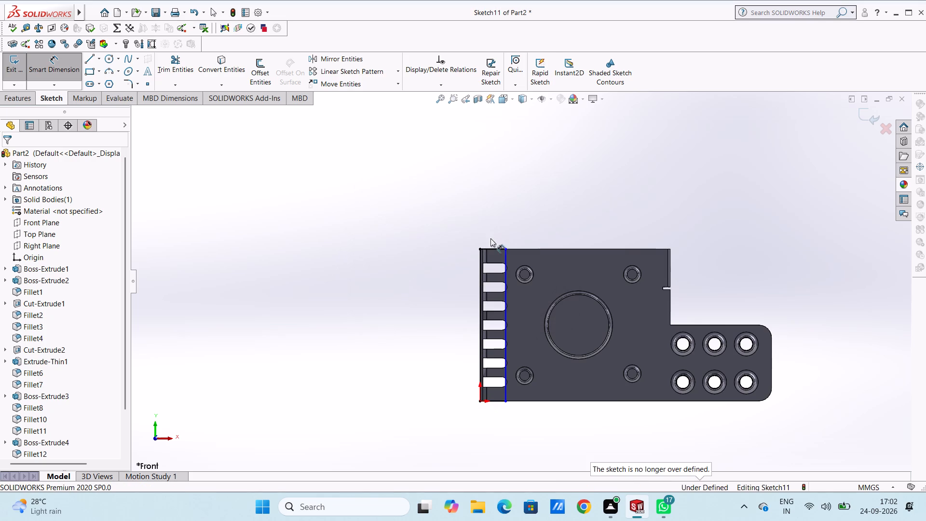
left_click(494, 248)
left_click(497, 183)
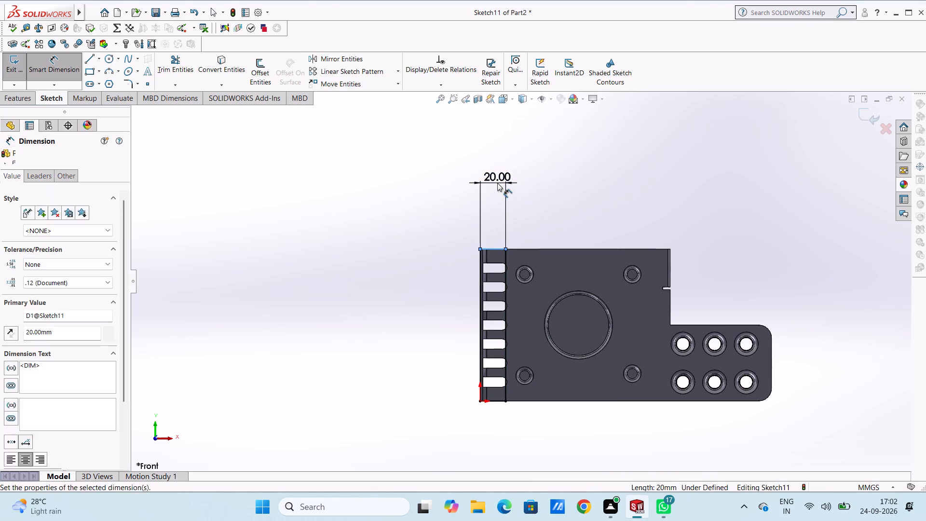
left_click(452, 168)
left_click(415, 201)
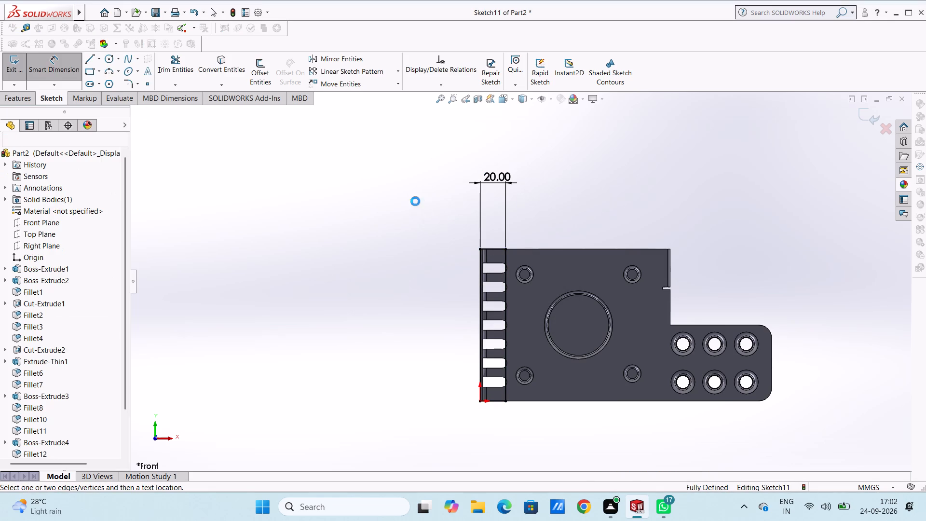
key("Escape")
key("Escape")
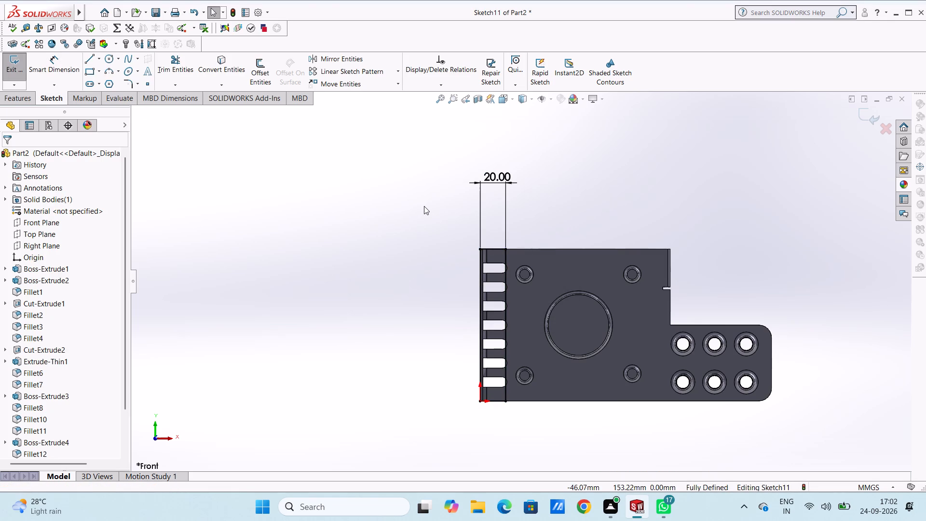
Extrude the rectangle 2 mm as a blind boss in the reversed direction, merged with the body, to form the flange's return lip.
middle_click_drag(428, 209, 400, 275)
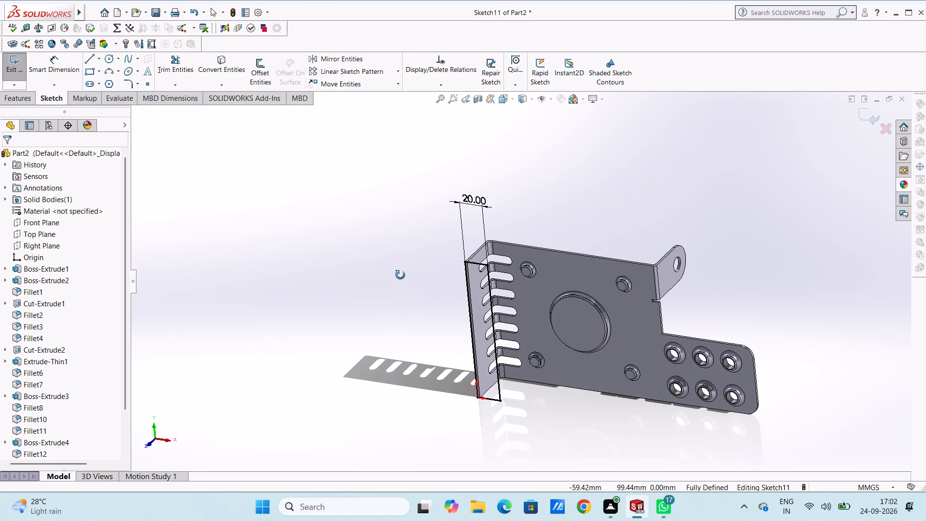
middle_click_drag(400, 275, 400, 278)
scroll(400, 278, "down", 1)
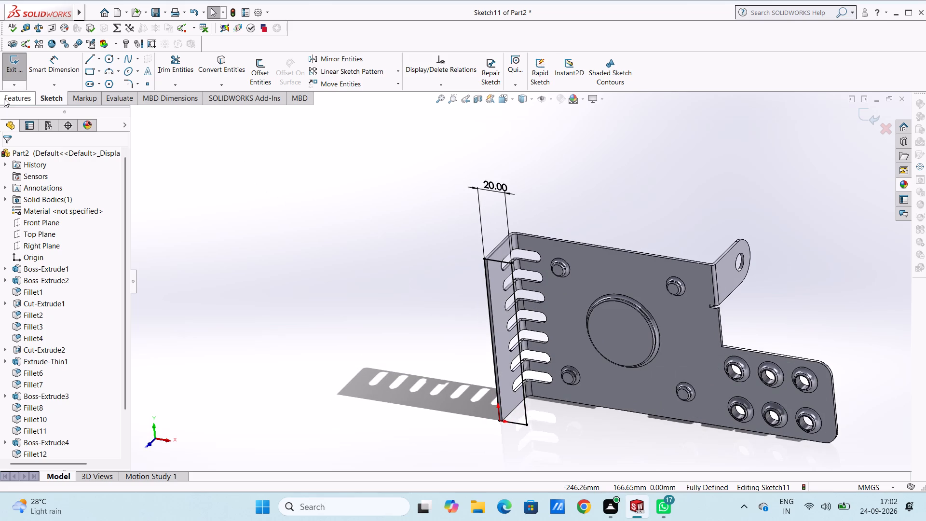
left_click(12, 99)
left_click(21, 70)
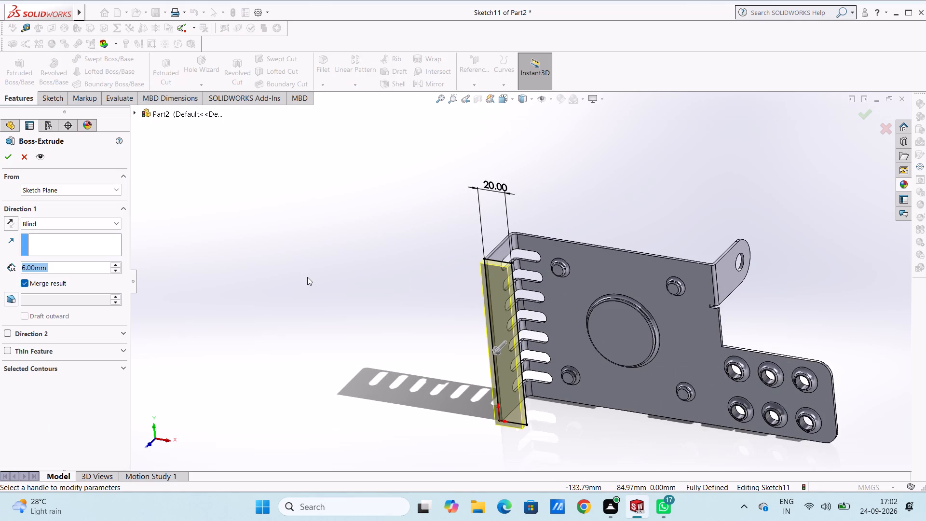
left_click(14, 221)
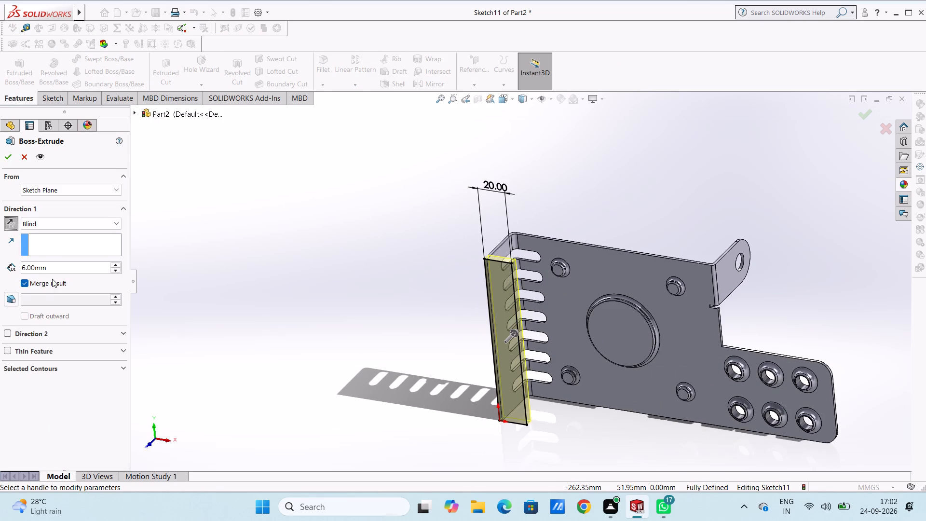
double_click(54, 269)
key("2")
key("Return")
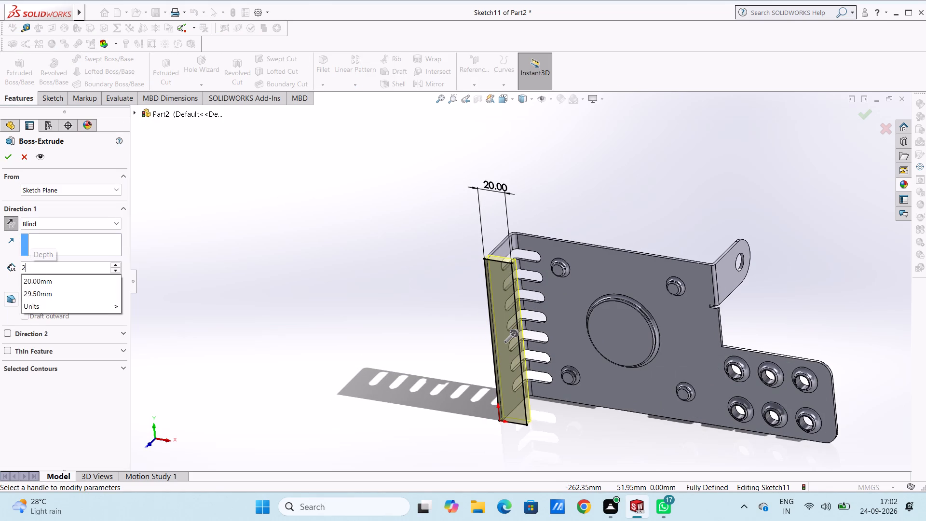
left_click(8, 157)
left_click(274, 227)
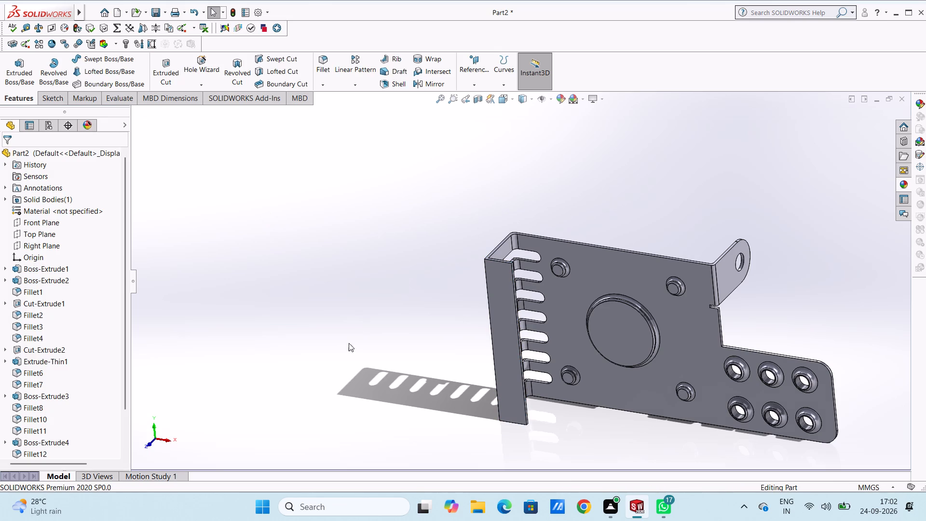
Fillet the inner and outer 120 mm bend edges between the slotted flange and its return lip with a 2 mm radius.
middle_click_drag(292, 353, 270, 370)
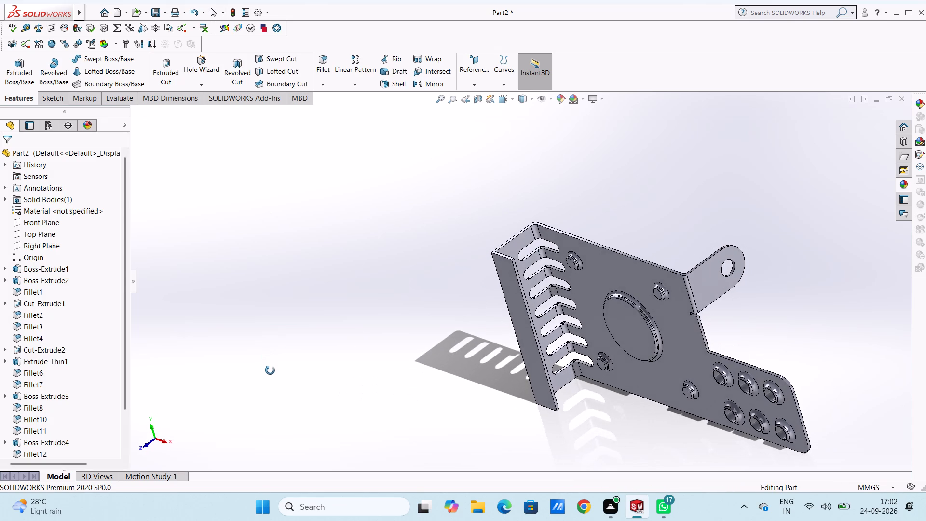
middle_click_drag(270, 370, 271, 371)
middle_click_drag(598, 186, 601, 238)
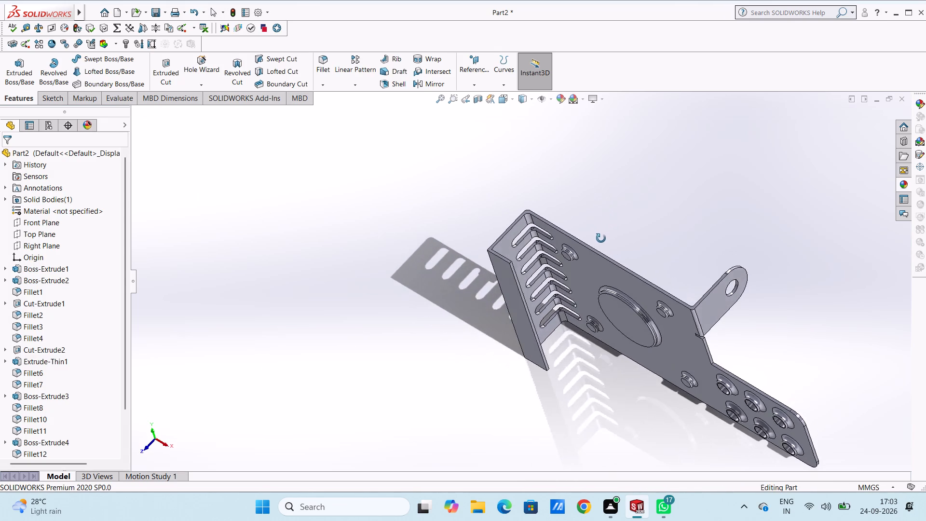
middle_click_drag(601, 238, 589, 263)
scroll(533, 256, "down", 4)
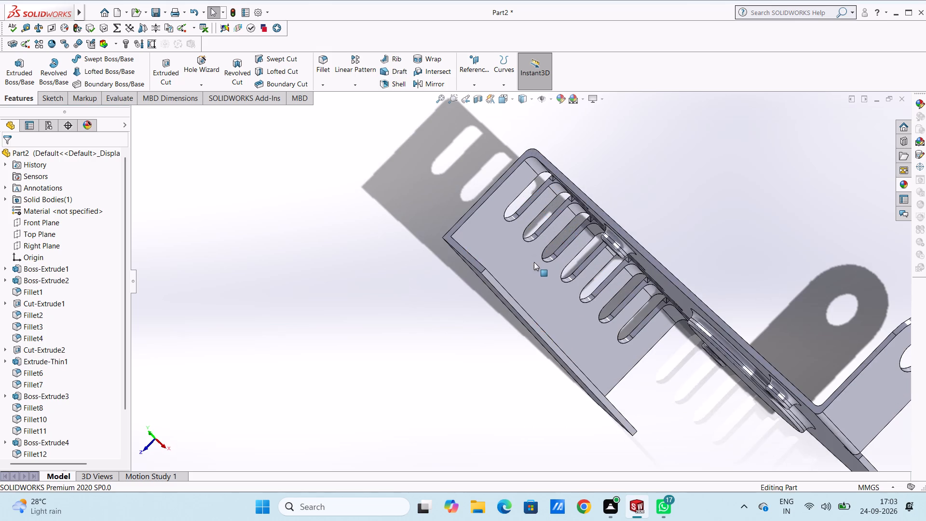
middle_click_drag(534, 260, 528, 281)
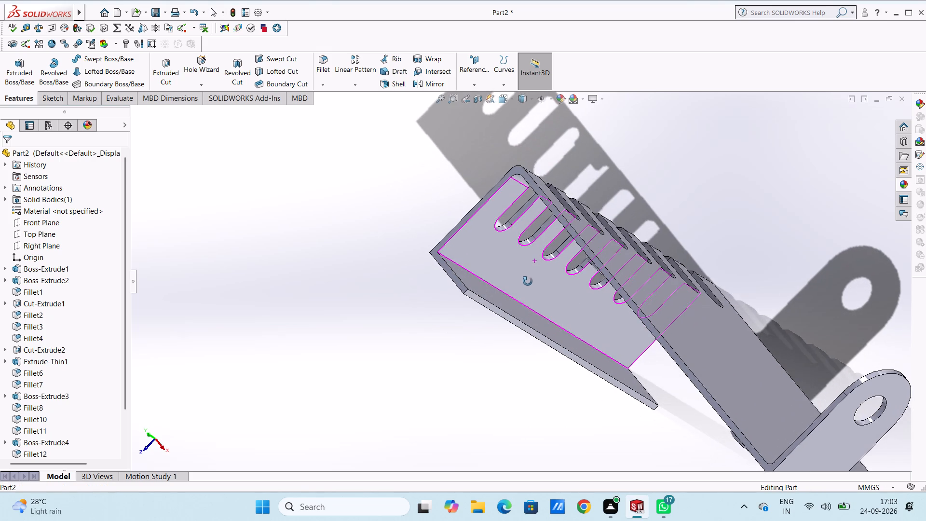
middle_click_drag(528, 281, 531, 287)
middle_click_drag(535, 289, 529, 296)
scroll(525, 304, "down", 5)
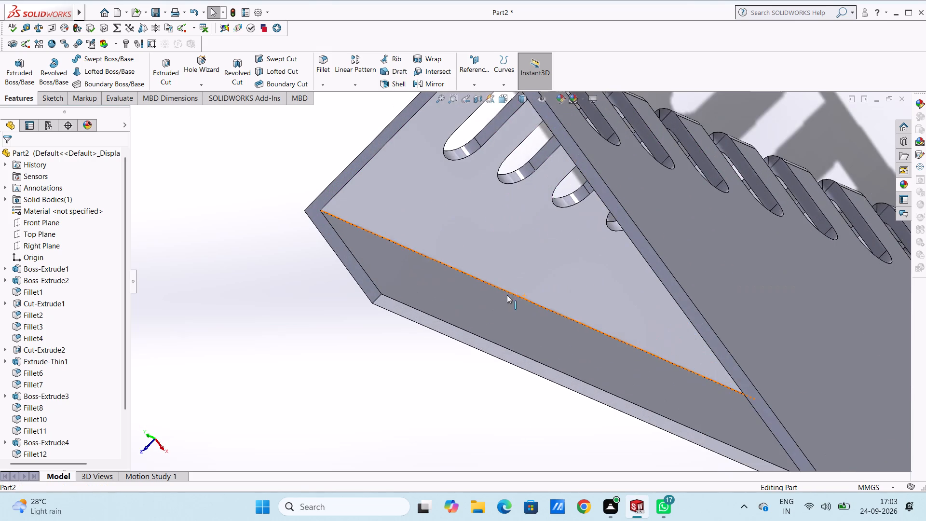
left_click(323, 59)
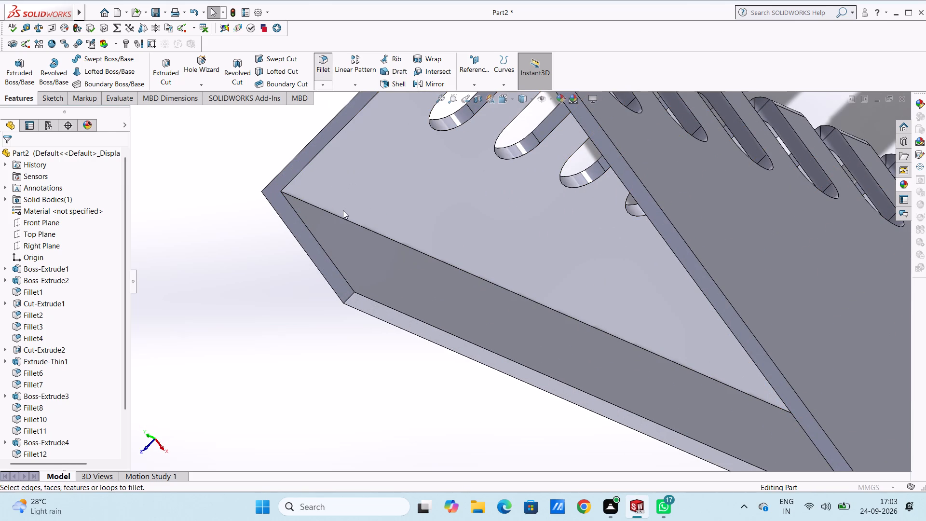
left_click(343, 219)
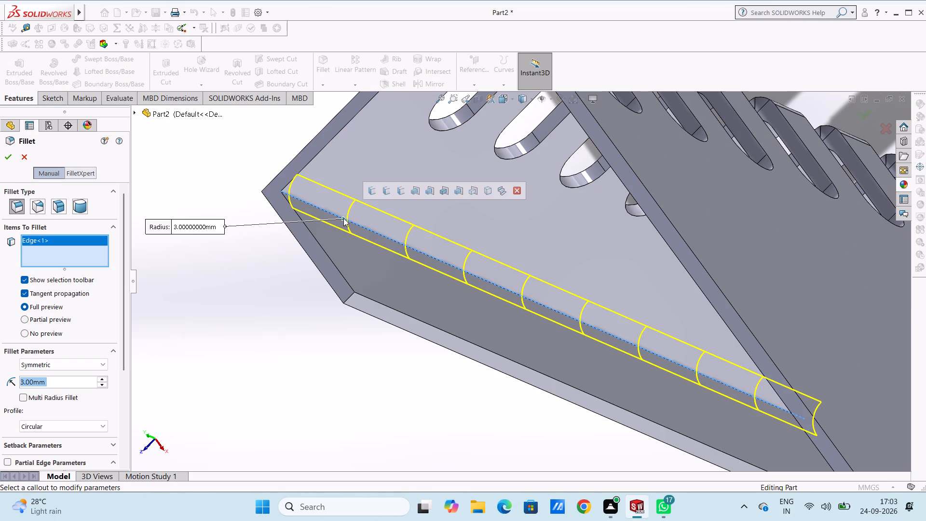
key("2")
key("Return")
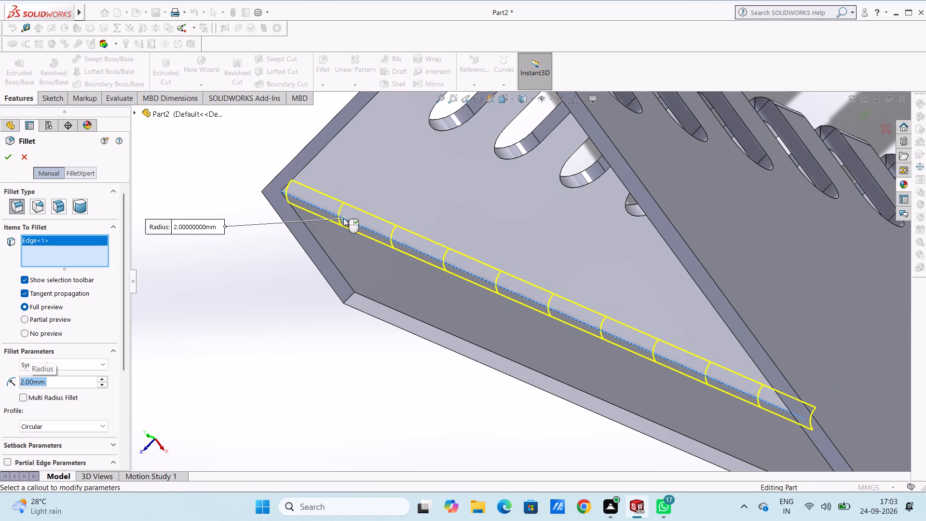
middle_click_drag(268, 305, 268, 306)
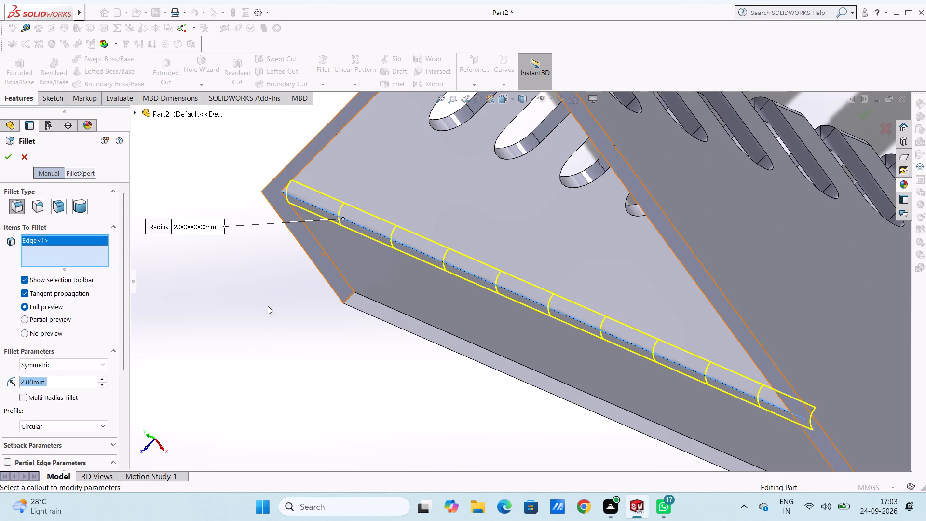
middle_click_drag(268, 306, 326, 303)
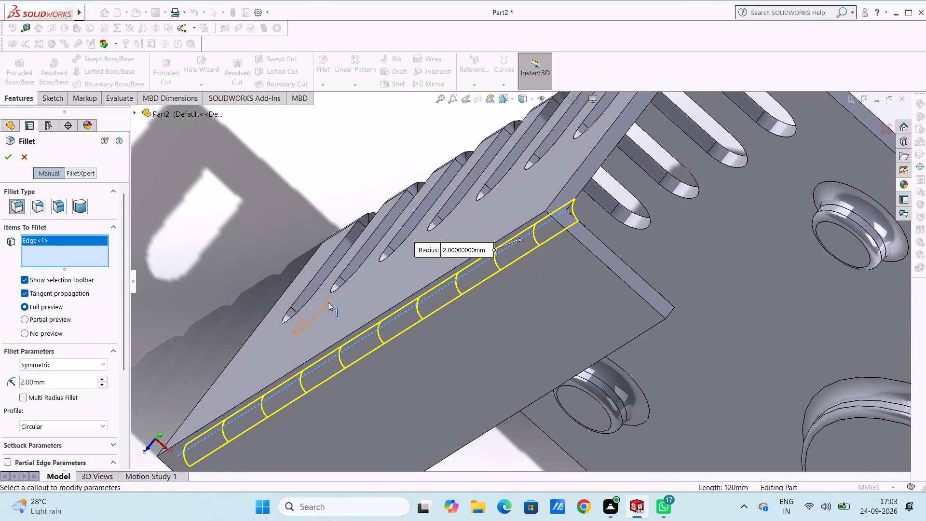
left_click(423, 287)
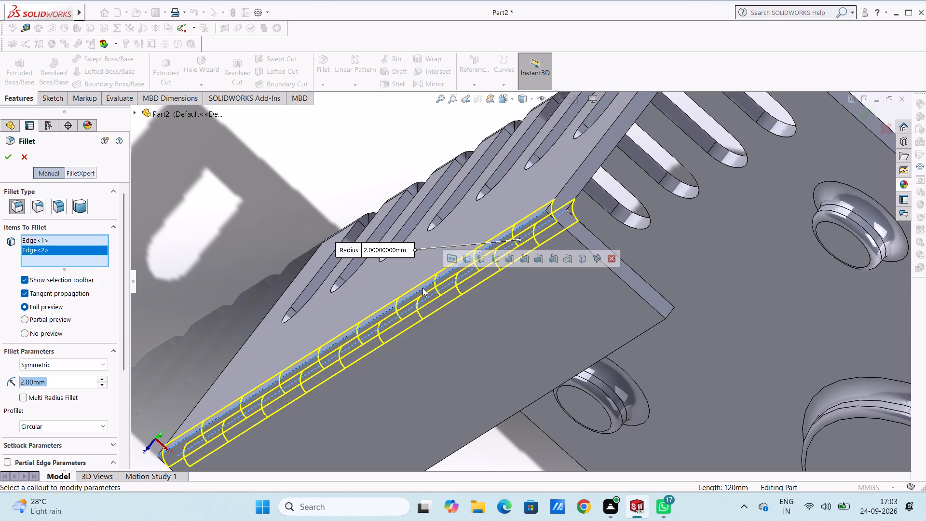
left_click(7, 160)
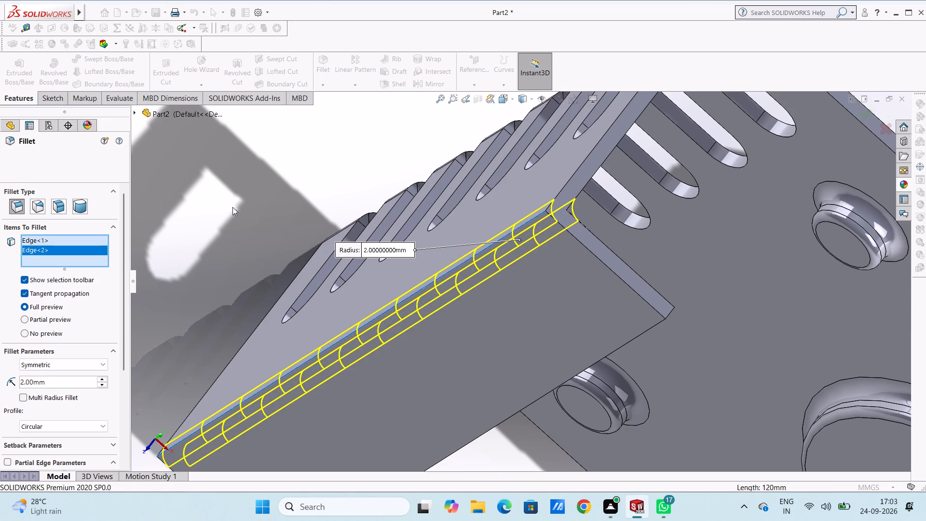
left_click(254, 205)
Fillet the upper and lower free corners of the return lip with a 10 mm radius.
scroll(280, 233, "up", 3)
middle_click_drag(283, 234, 259, 220)
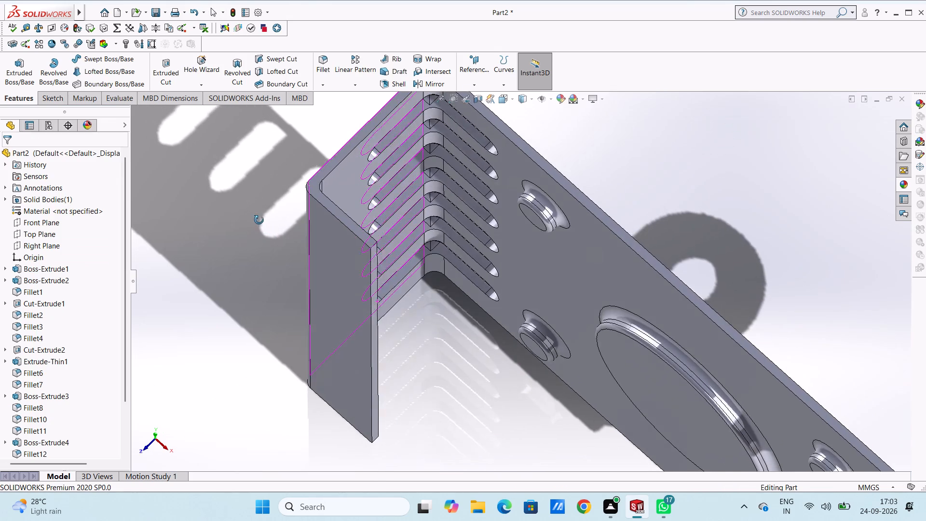
middle_click_drag(259, 220, 259, 219)
scroll(333, 264, "up", 3)
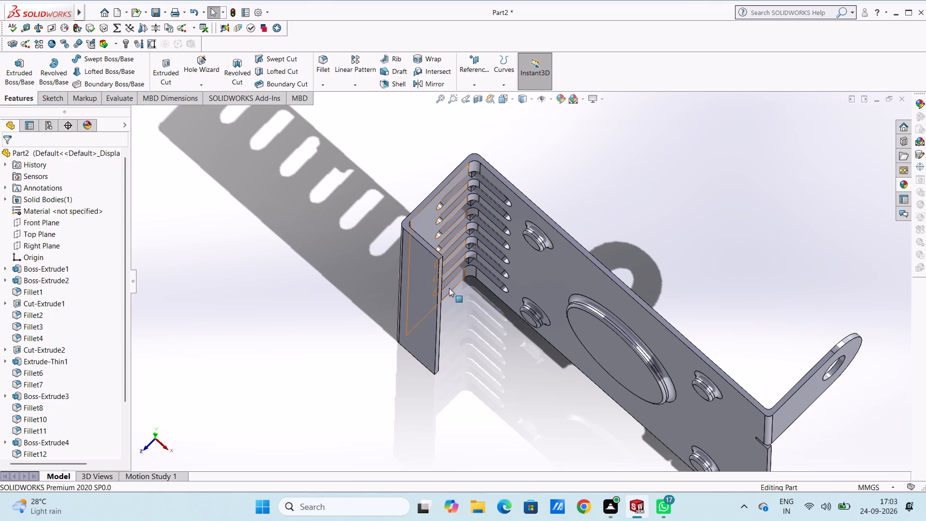
middle_click_drag(470, 294, 470, 299)
scroll(444, 297, "down", 4)
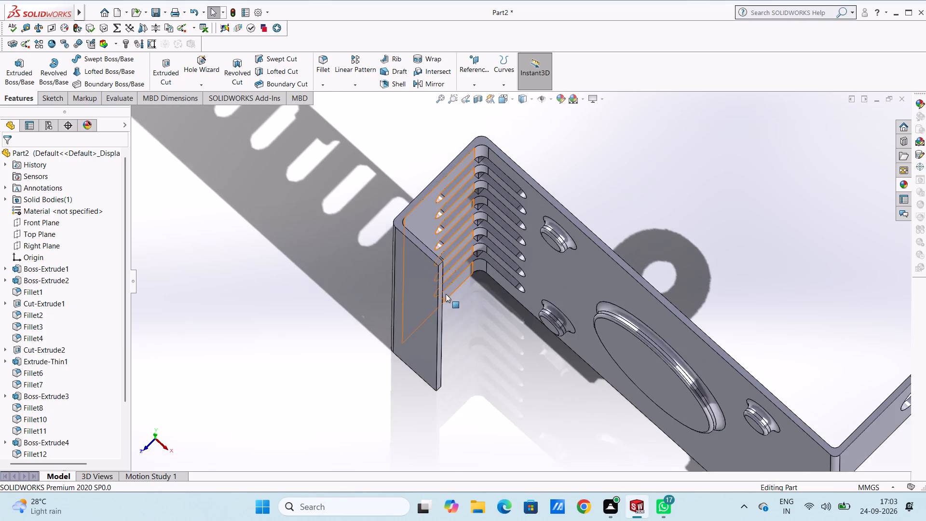
scroll(446, 294, "down", 1)
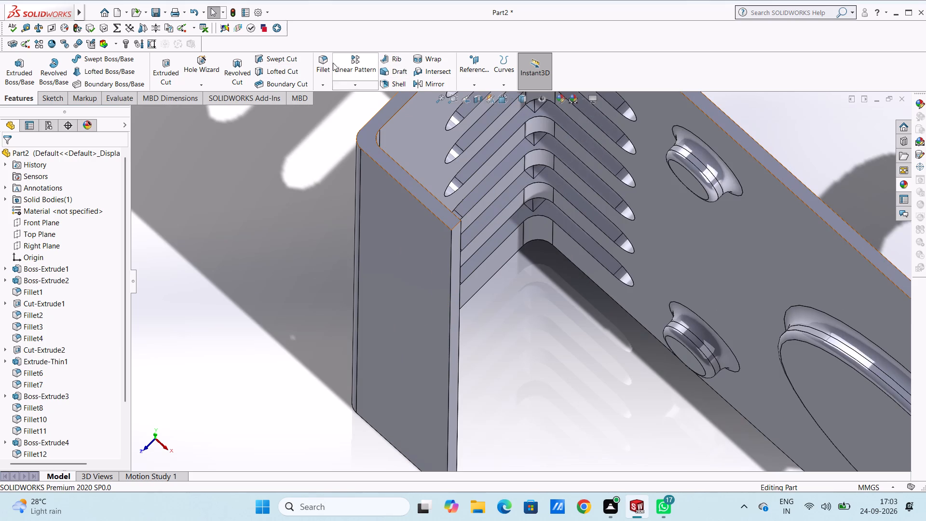
left_click(325, 60)
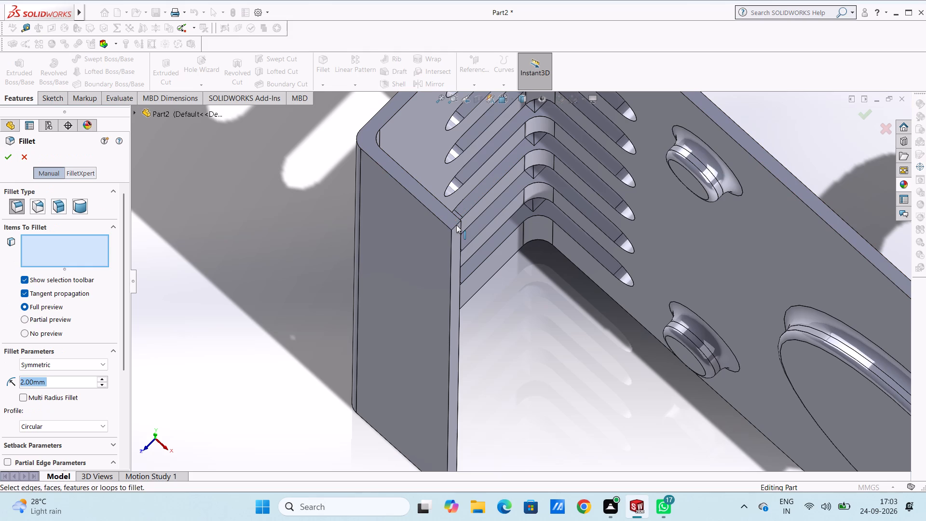
left_click(456, 225)
scroll(476, 297, "up", 4)
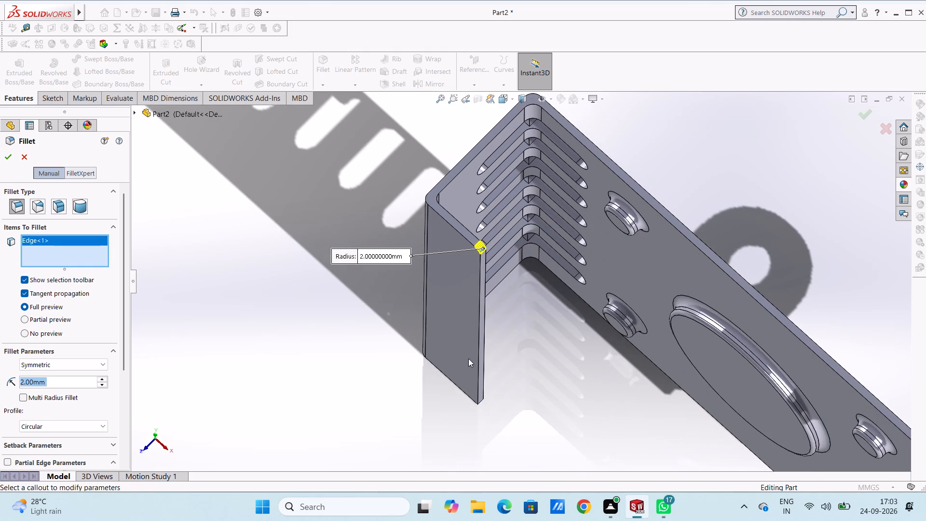
middle_click_drag(466, 403, 457, 331)
middle_click_drag(485, 418, 484, 394)
scroll(484, 394, "down", 1)
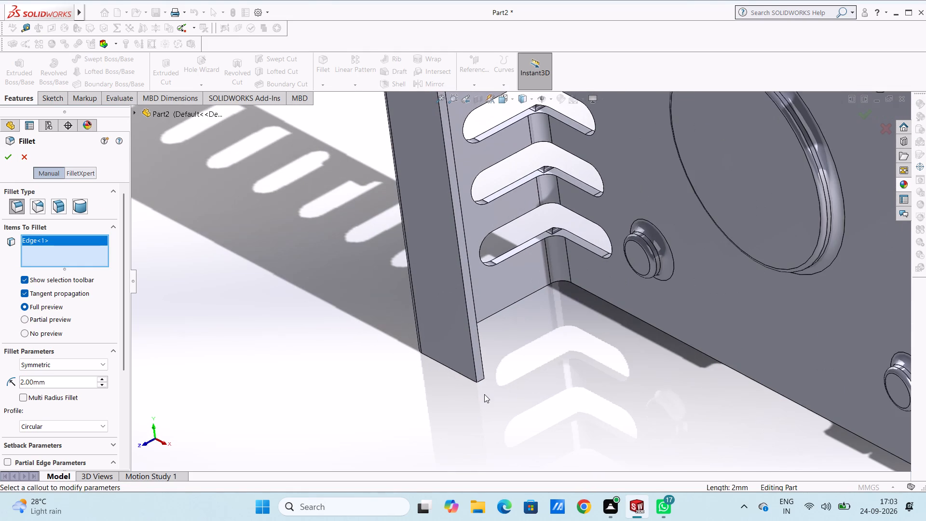
scroll(481, 384, "down", 4)
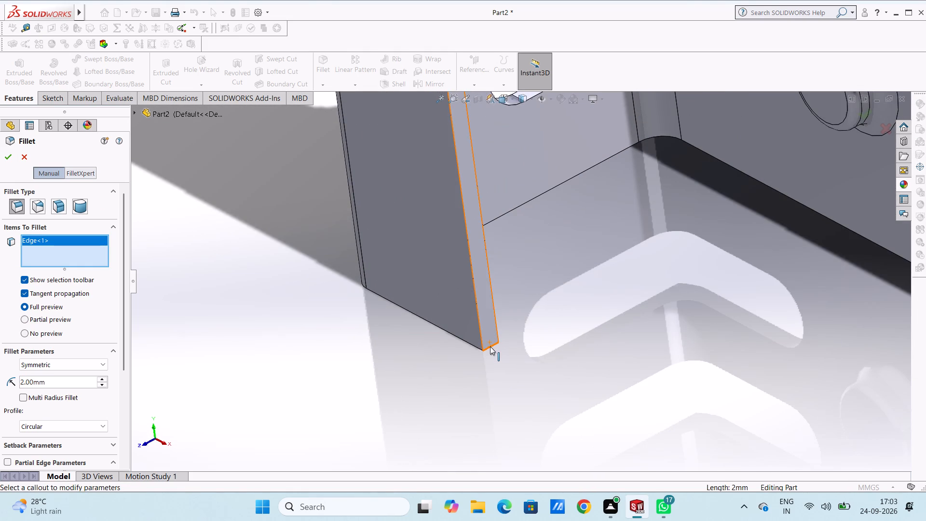
left_click(490, 348)
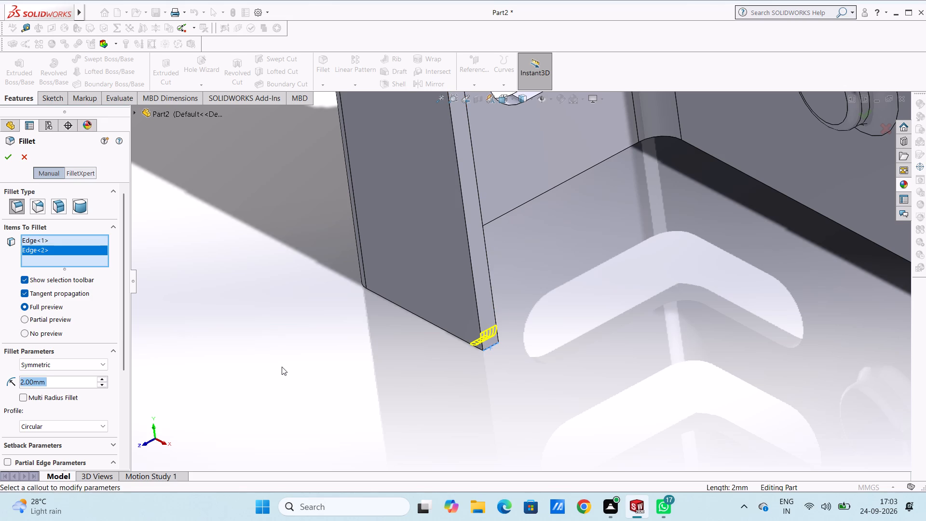
type("10")
key("Return")
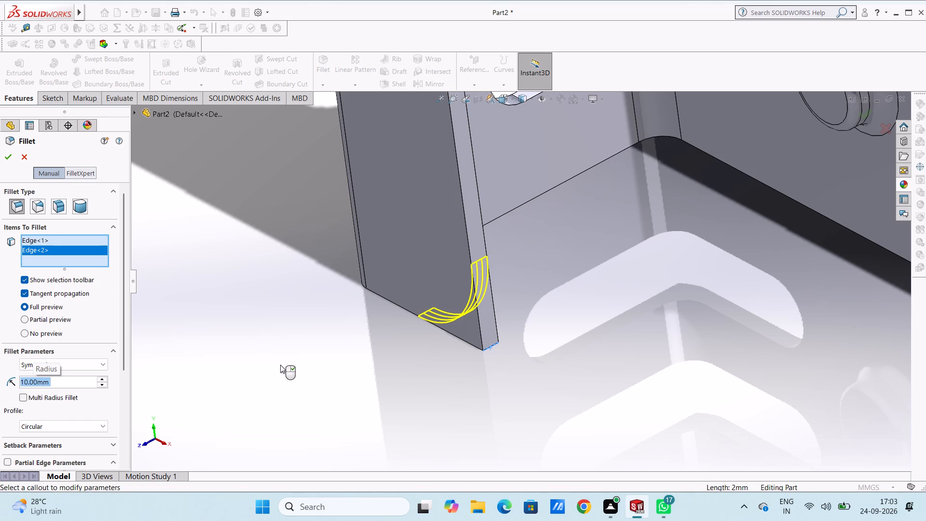
scroll(278, 365, "up", 12)
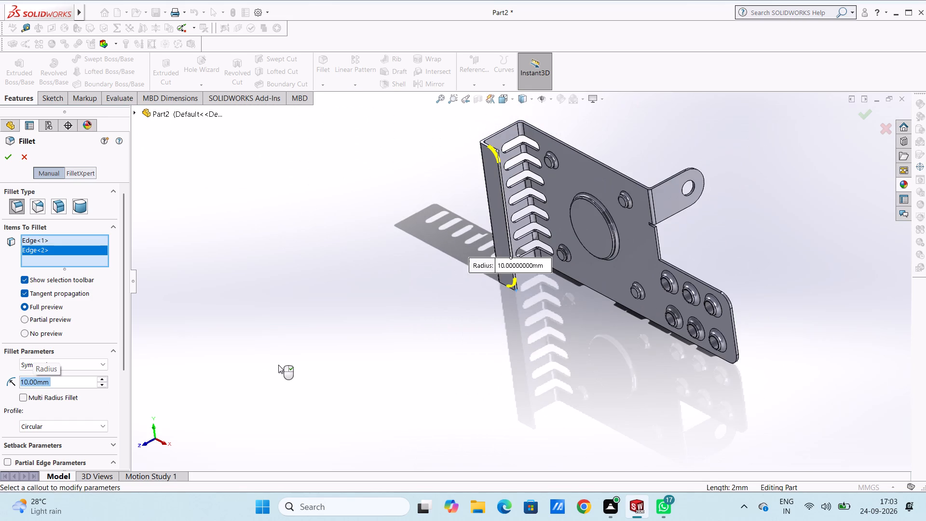
left_click(6, 163)
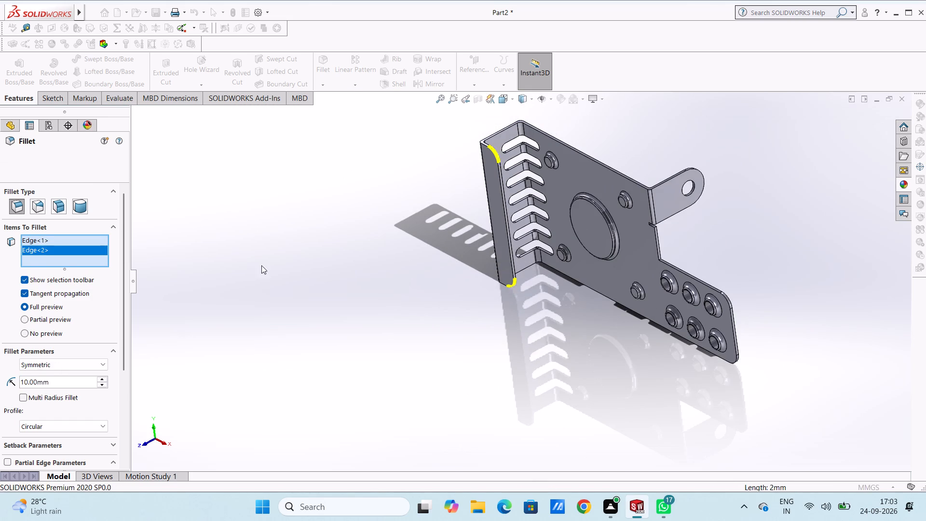
left_click(275, 283)
Examine the bracket with its rounded return lip from several angles.
scroll(326, 245, "up", 1)
middle_click_drag(330, 248, 358, 260)
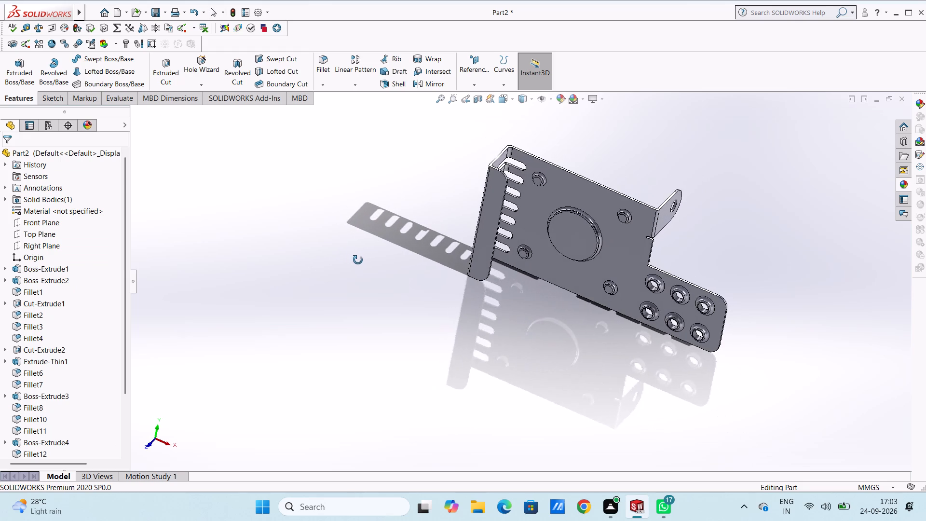
middle_click_drag(358, 260, 349, 260)
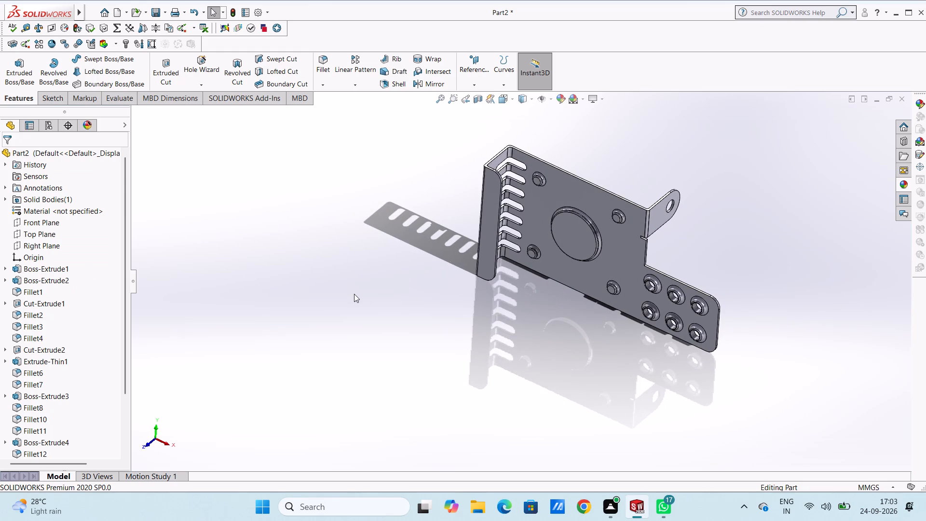
middle_click_drag(354, 297, 349, 258)
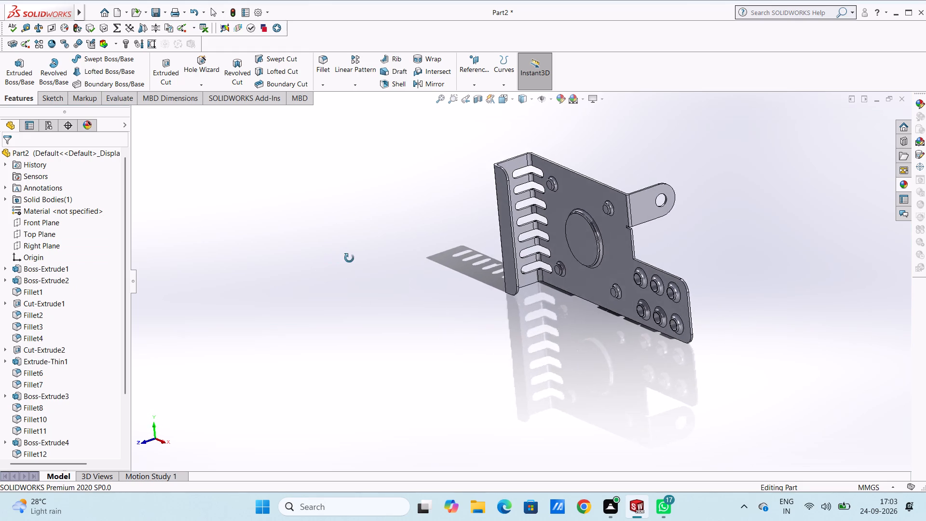
middle_click_drag(349, 258, 316, 280)
middle_click_drag(409, 288, 472, 295)
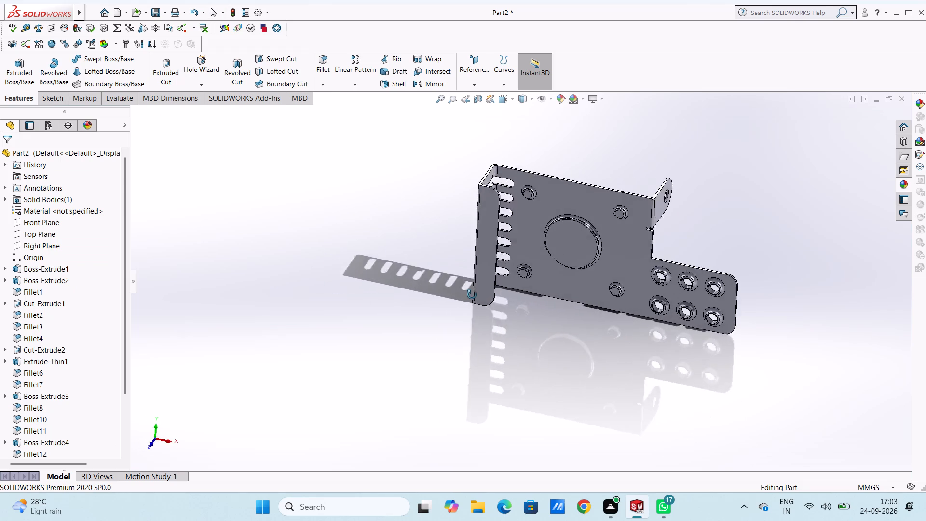
middle_click_drag(472, 295, 450, 277)
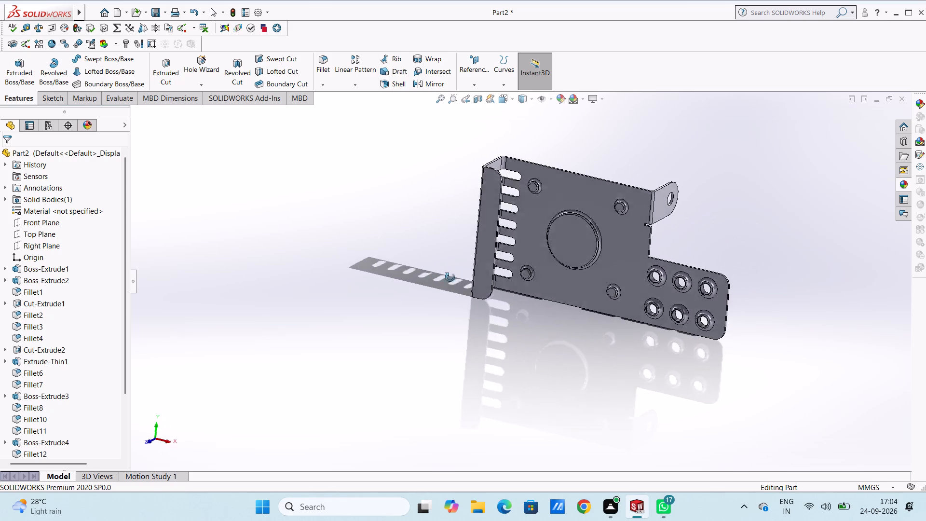
middle_click_drag(450, 277, 445, 274)
middle_click_drag(450, 364, 454, 377)
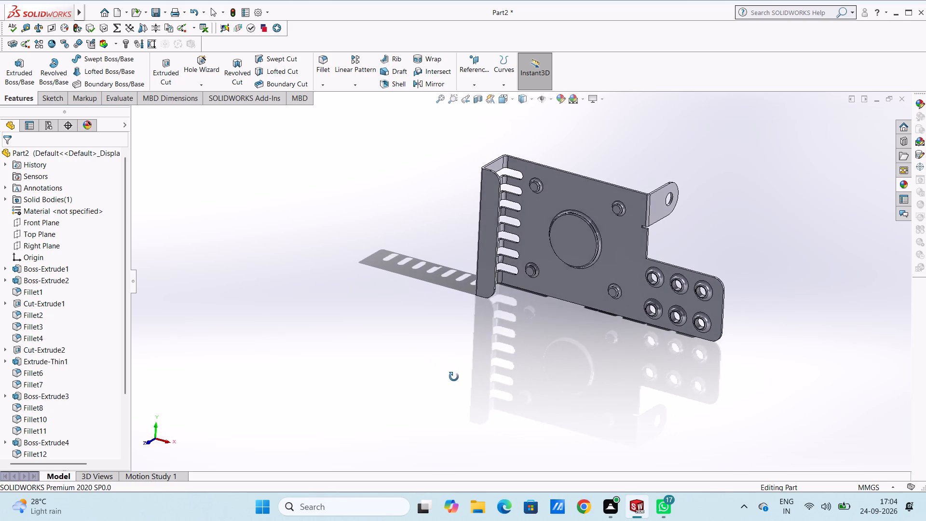
middle_click_drag(454, 377, 454, 379)
scroll(573, 334, "down", 1)
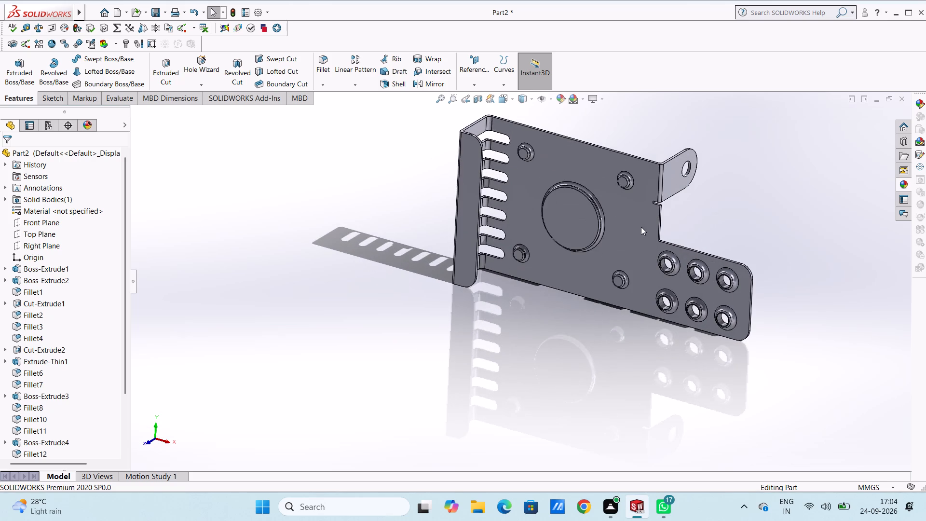
scroll(646, 214, "up", 2)
scroll(602, 196, "down", 2)
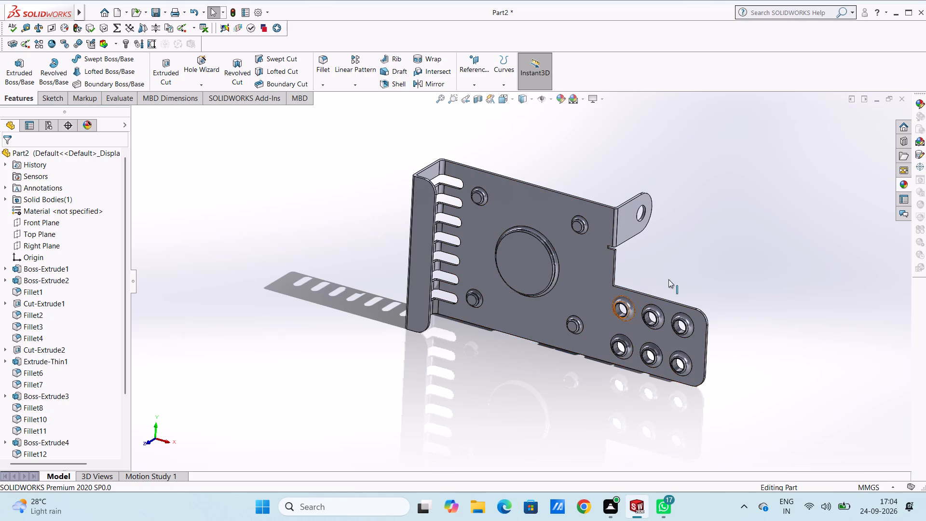
scroll(524, 379, "up", 1)
middle_click_drag(500, 384, 472, 378)
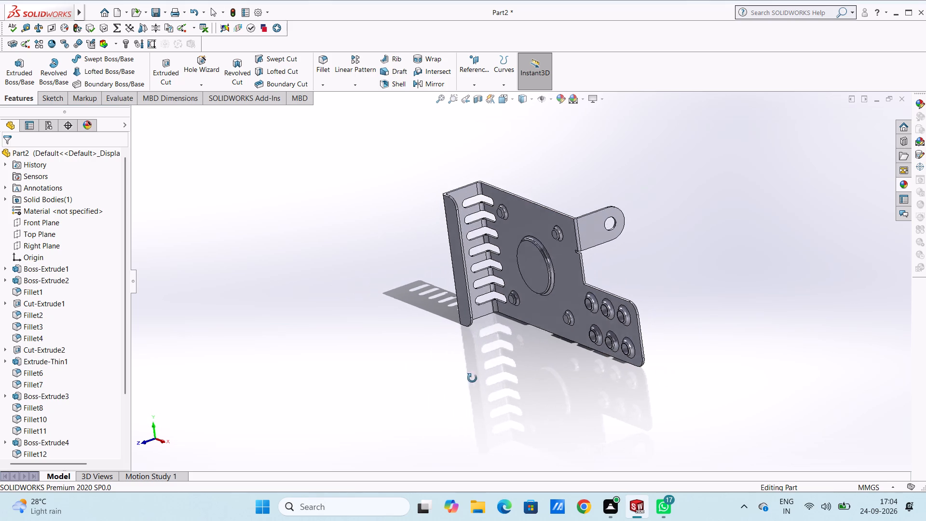
middle_click_drag(472, 378, 484, 385)
middle_click_drag(475, 369, 484, 371)
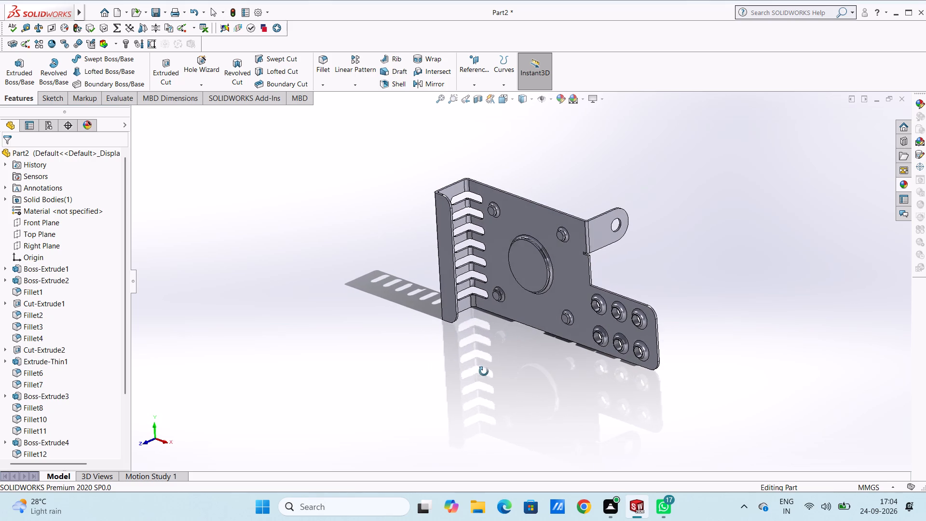
middle_click_drag(484, 371, 491, 378)
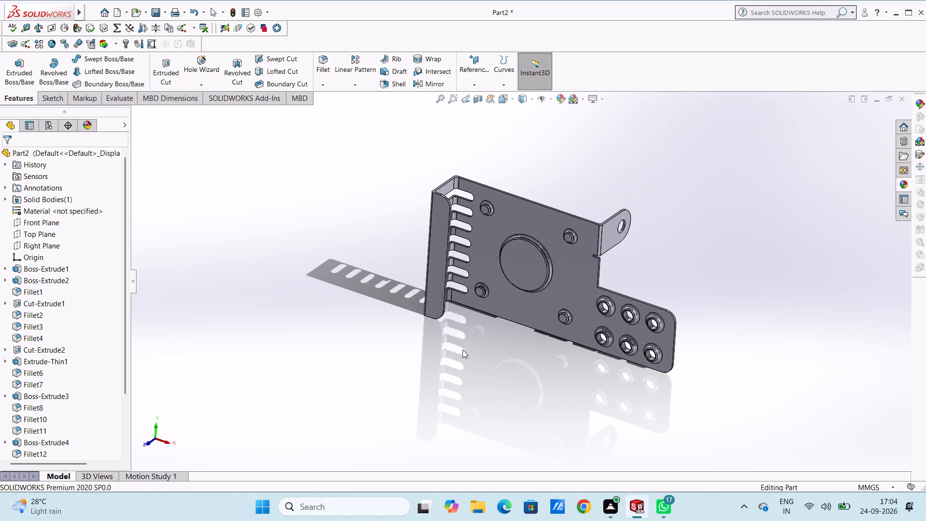
Examine the finished bracket from several angles and restore the isometric view.
scroll(463, 350, "up", 2)
middle_click_drag(470, 352, 449, 352)
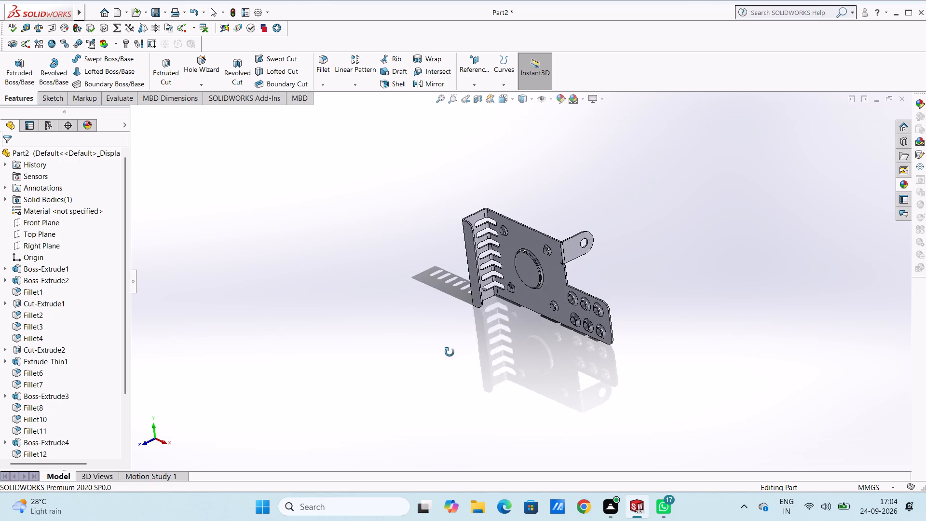
middle_click_drag(449, 352, 486, 362)
scroll(485, 362, "down", 1)
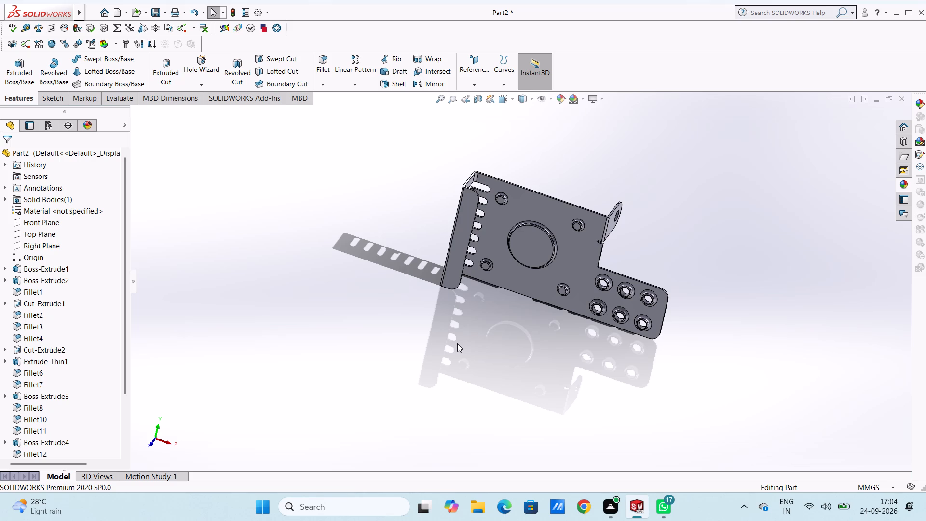
middle_click_drag(509, 355, 458, 351)
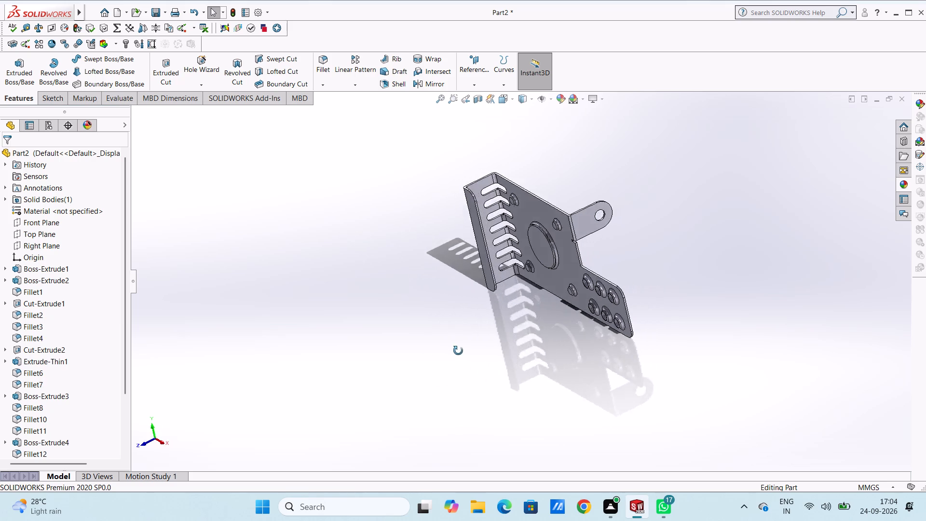
middle_click_drag(458, 351, 481, 371)
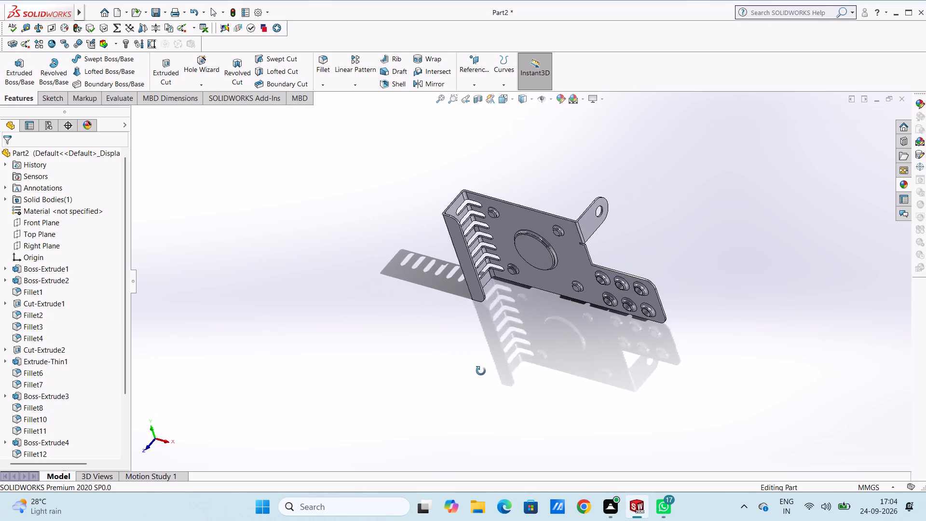
middle_click_drag(481, 371, 495, 277)
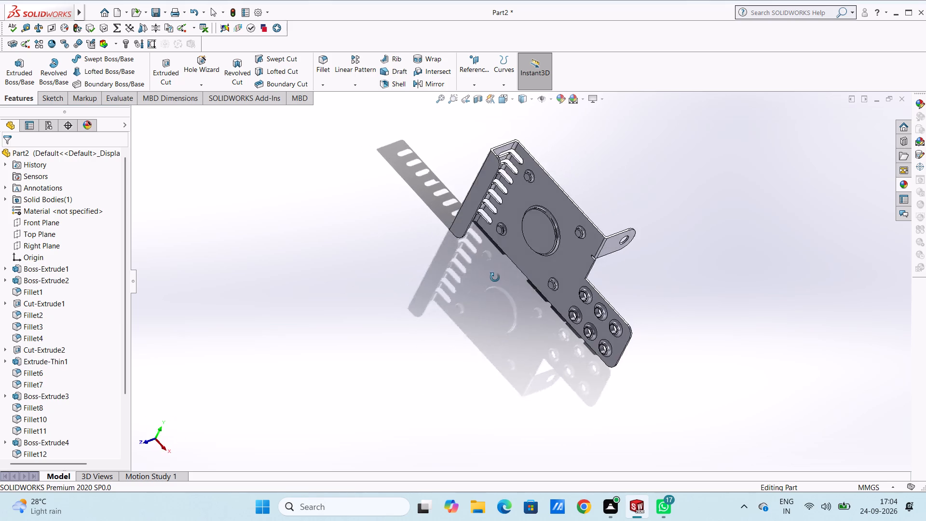
middle_click_drag(495, 277, 467, 272)
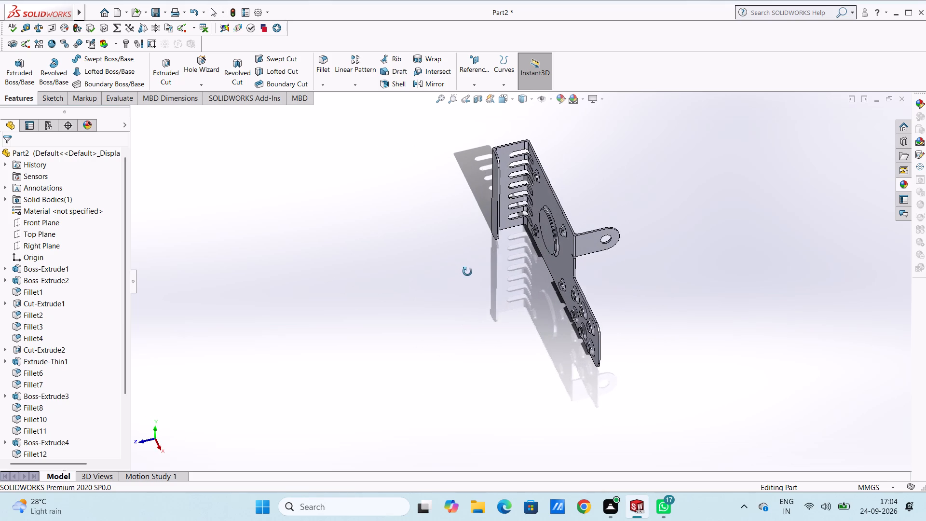
middle_click_drag(467, 272, 467, 272)
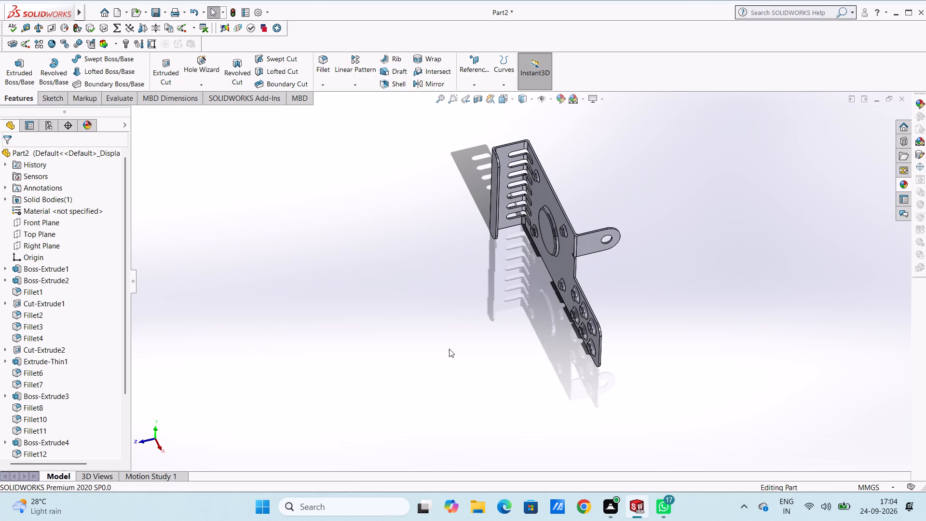
middle_click(469, 348)
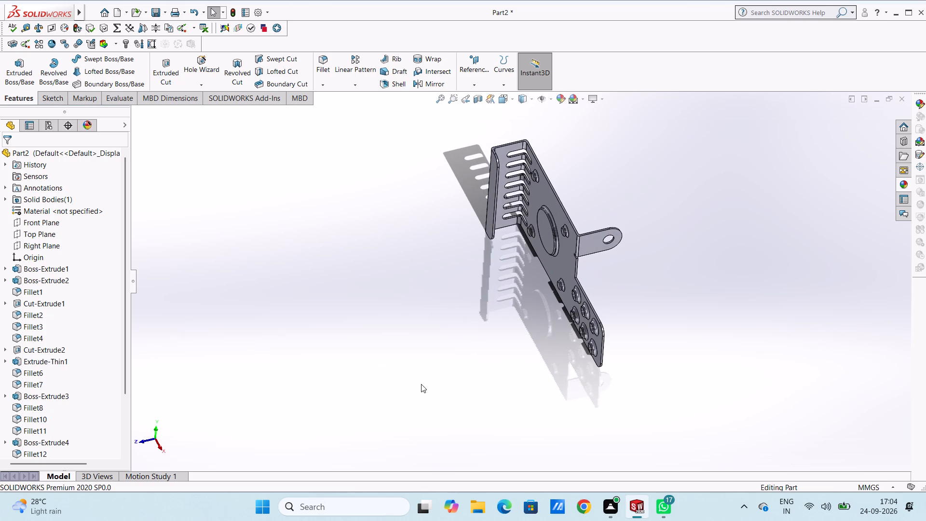
key("Escape")
key("Escape")
key("ctrl+7")
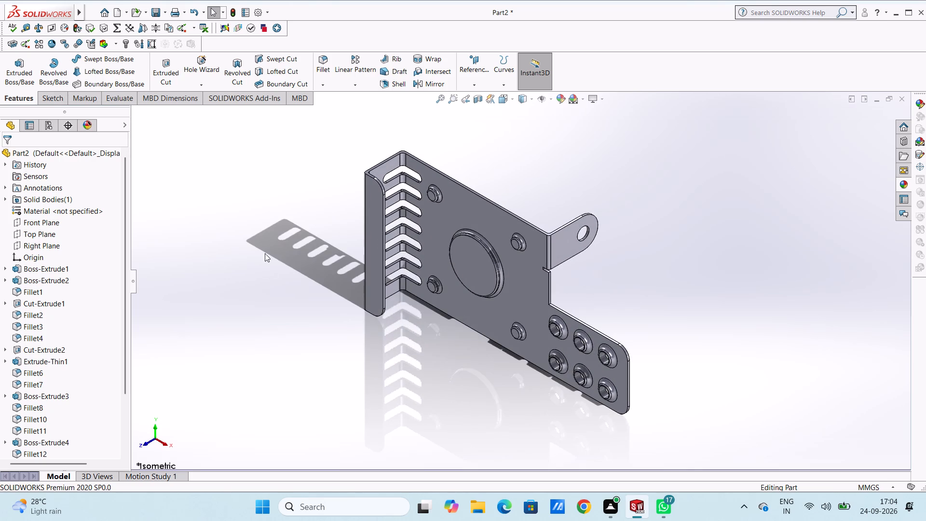
Set the colour of the whole part to the saturated orange from the standard colour swatches.
left_click(562, 100)
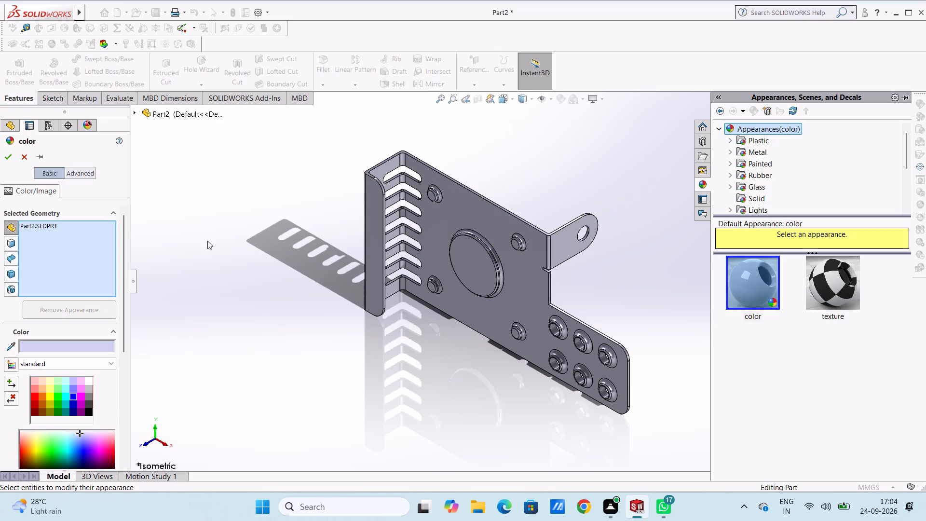
left_click(42, 391)
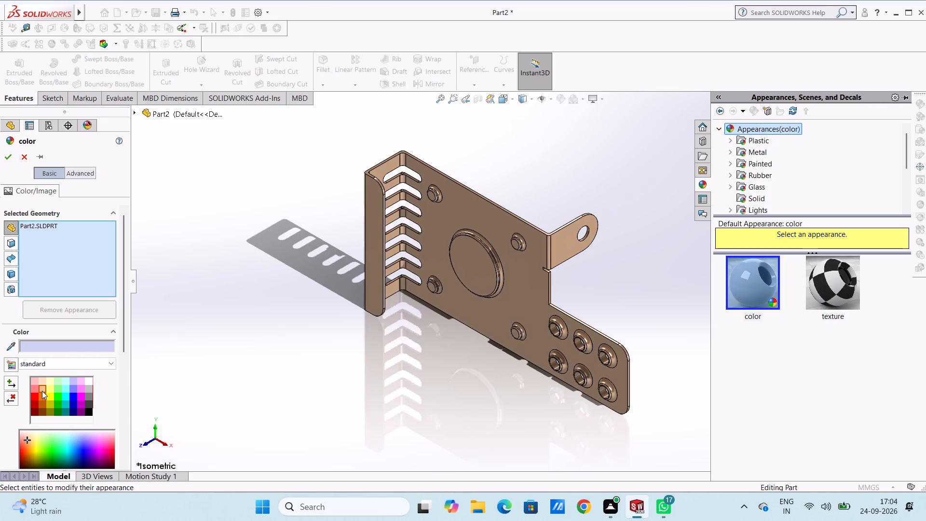
left_click(42, 396)
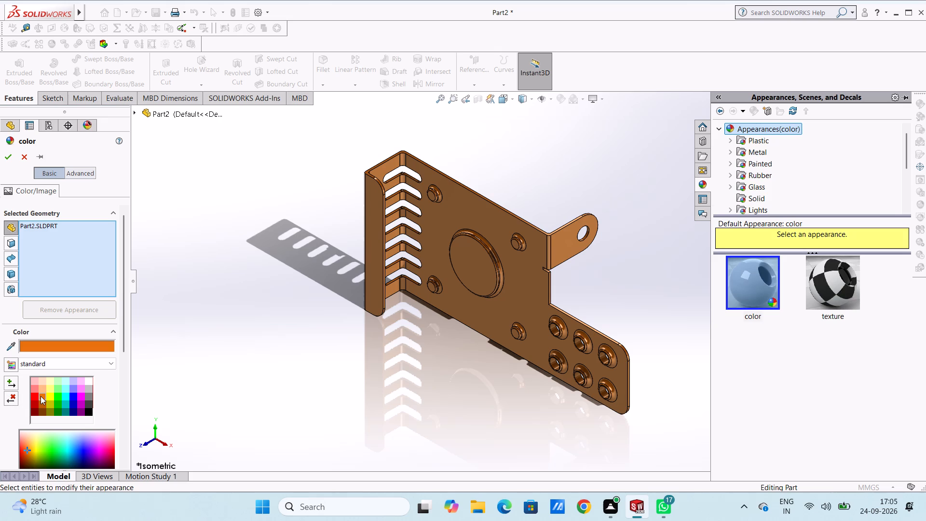
left_click(10, 161)
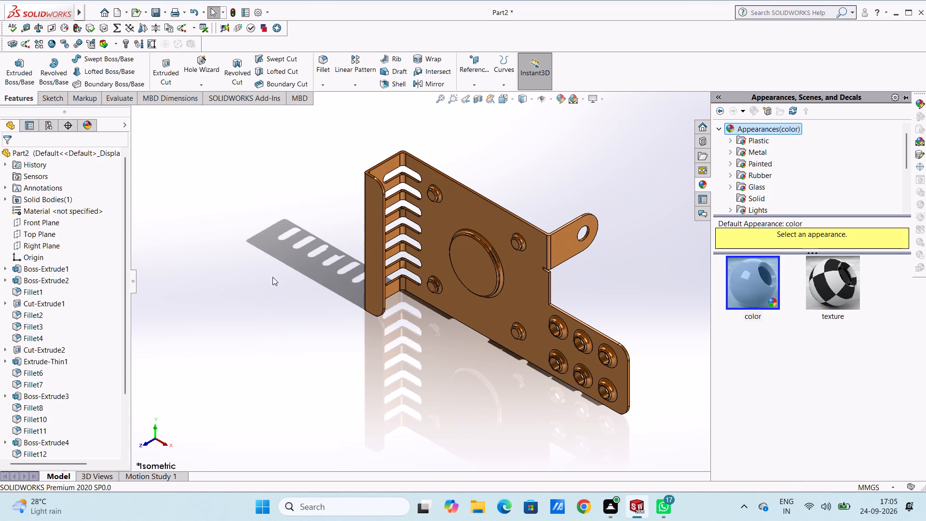
left_click(268, 303)
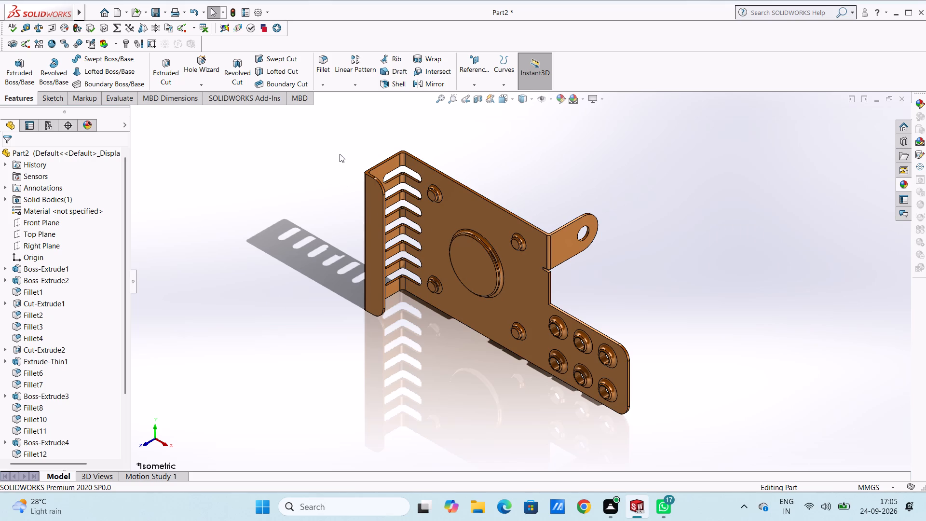
Apply the chromium plate metal appearance to the bore face of the upper-row flanged hole nearest the round central boss.
scroll(346, 152, "up", 2)
scroll(432, 256, "down", 2)
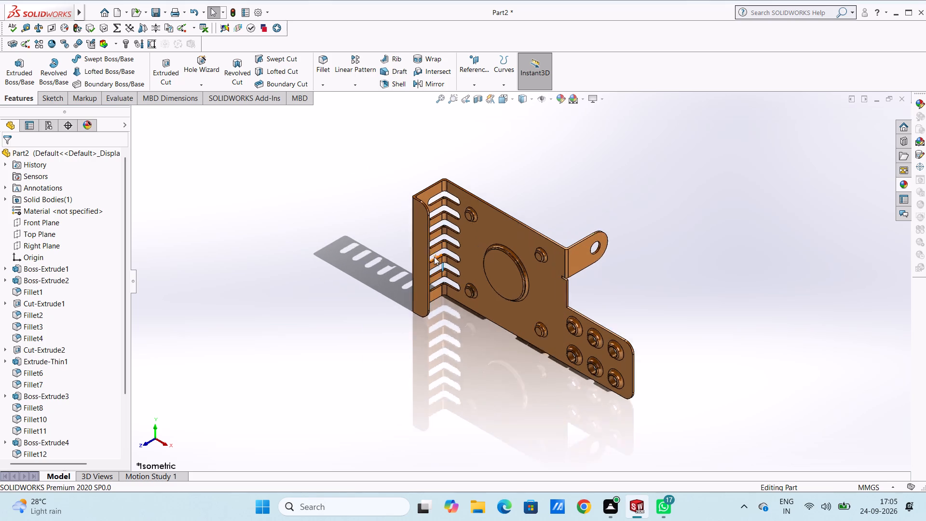
scroll(434, 257, "down", 1)
scroll(564, 300, "up", 4)
scroll(584, 309, "down", 4)
scroll(534, 308, "down", 3)
scroll(550, 387, "up", 2)
scroll(552, 397, "down", 3)
scroll(586, 172, "down", 4)
scroll(602, 268, "up", 5)
scroll(535, 385, "down", 2)
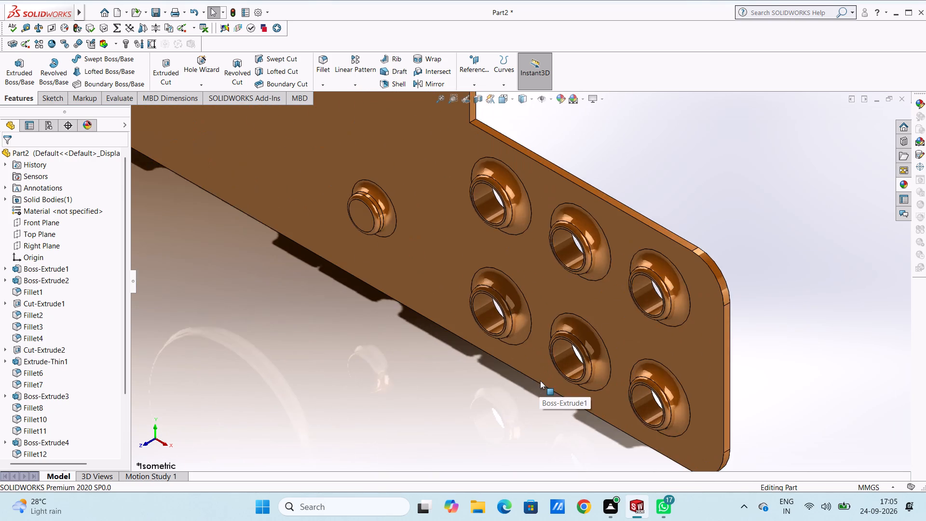
scroll(540, 381, "down", 3)
scroll(563, 246, "up", 3)
scroll(448, 135, "down", 2)
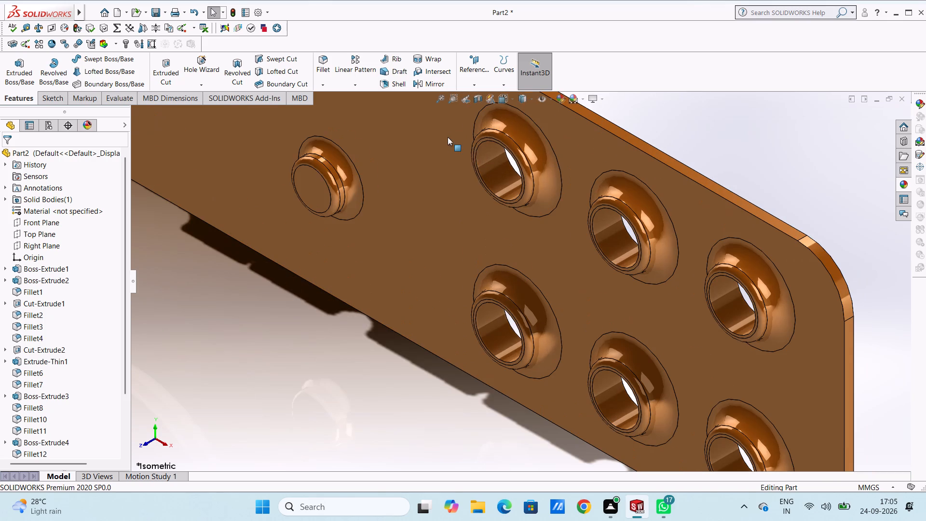
left_click(904, 185)
left_click(753, 150)
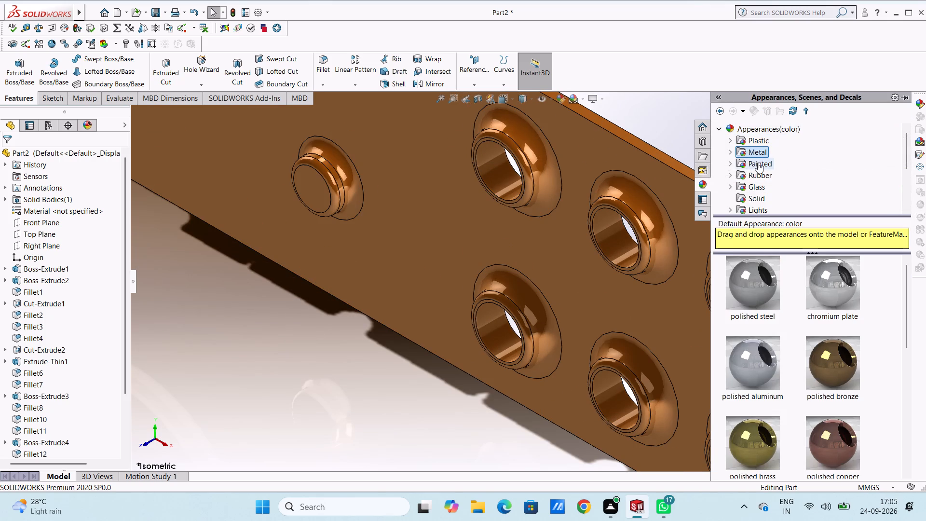
scroll(508, 141, "up", 3)
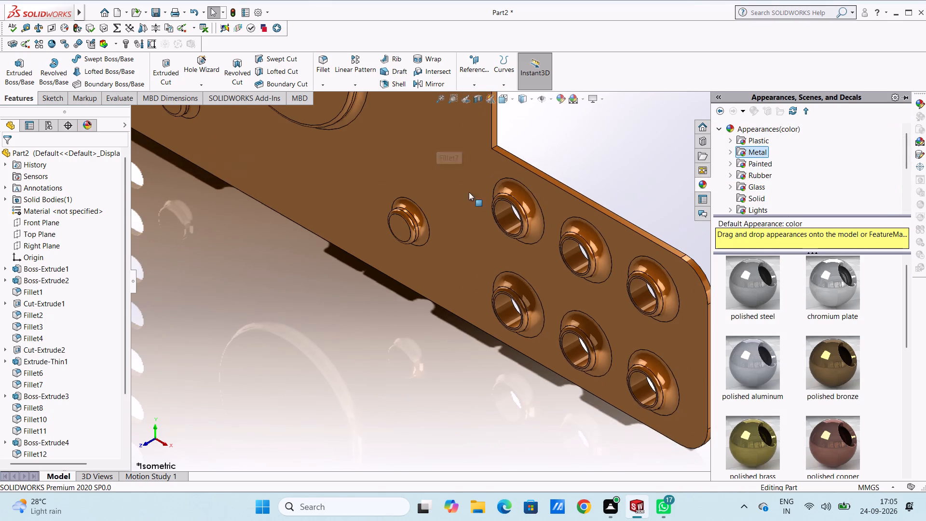
scroll(501, 228, "down", 3)
scroll(482, 167, "down", 2)
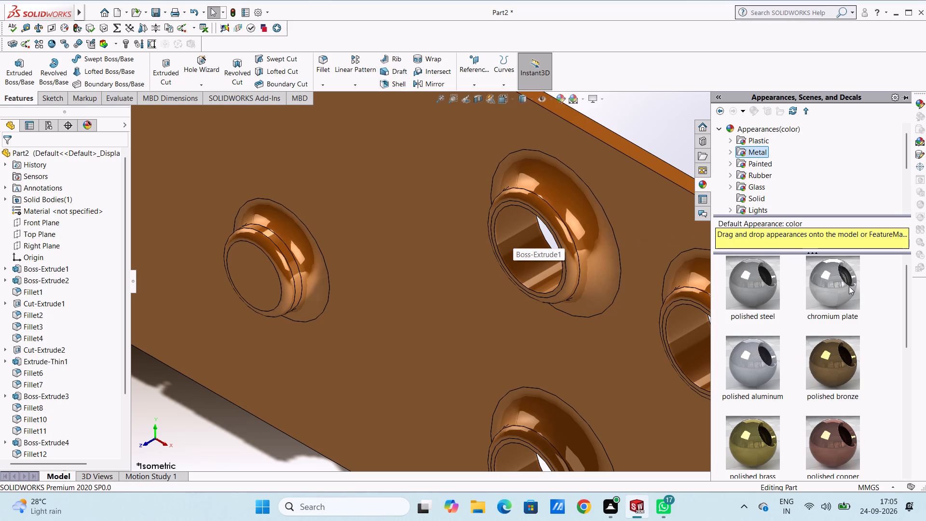
left_click_drag(849, 286, 534, 250)
left_click(532, 250)
Apply the chromium plate appearance to the bore face of the middle hole in the upper row.
scroll(539, 262, "up", 5)
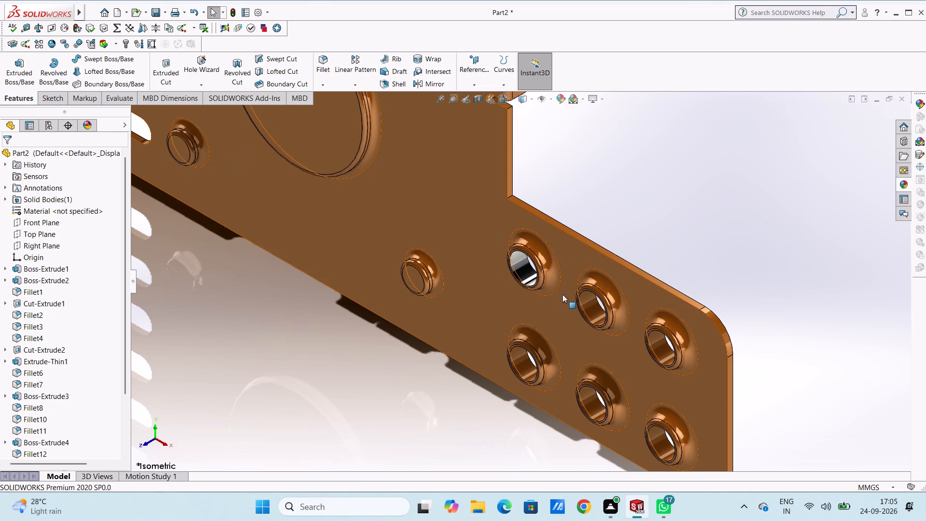
scroll(584, 312, "down", 3)
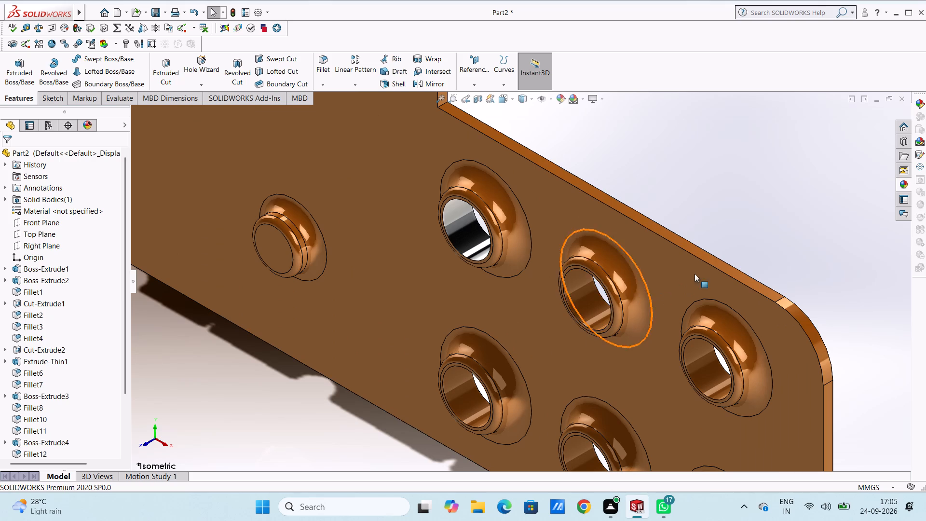
left_click(904, 185)
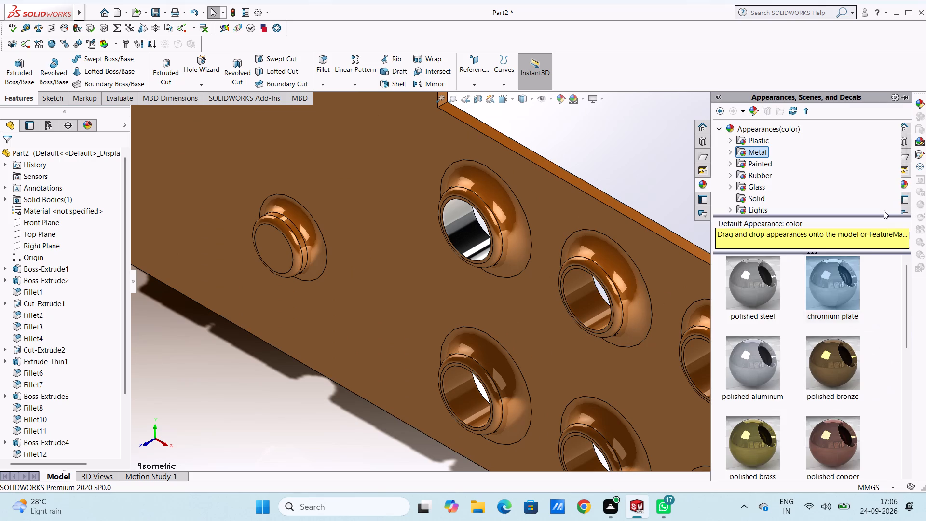
left_click_drag(840, 277, 585, 292)
left_click(585, 292)
Apply the chromium plate appearance to the bore face of the upper-row hole nearest the plate's rounded end.
scroll(586, 300, "up", 3)
scroll(622, 353, "down", 3)
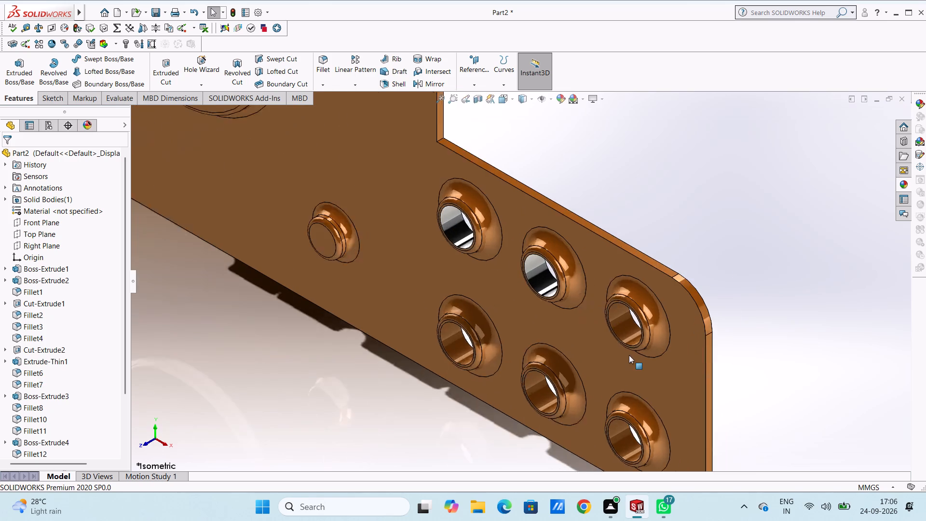
scroll(629, 355, "down", 1)
scroll(591, 313, "down", 4)
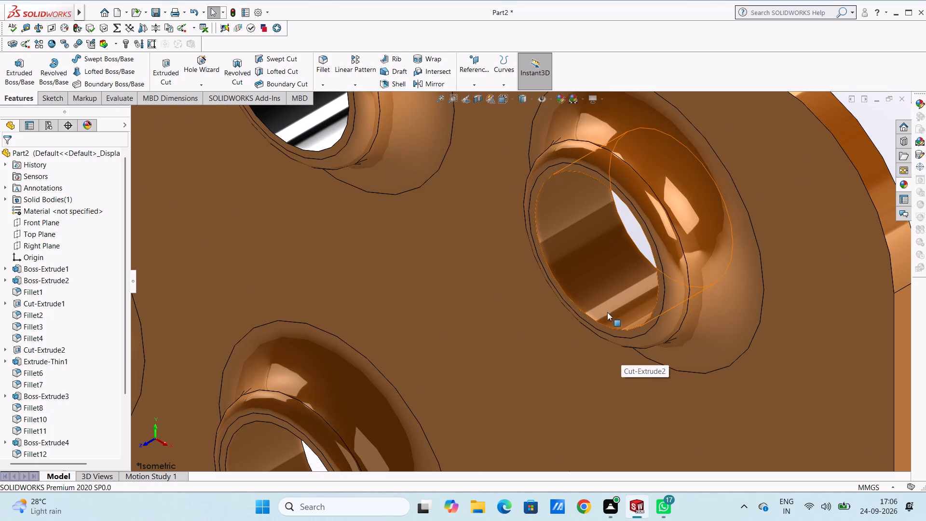
left_click(905, 181)
left_click_drag(842, 286, 609, 269)
left_click(609, 269)
Apply the chromium plate appearance to the bore face of the innermost hole in the lower row.
scroll(603, 276, "up", 2)
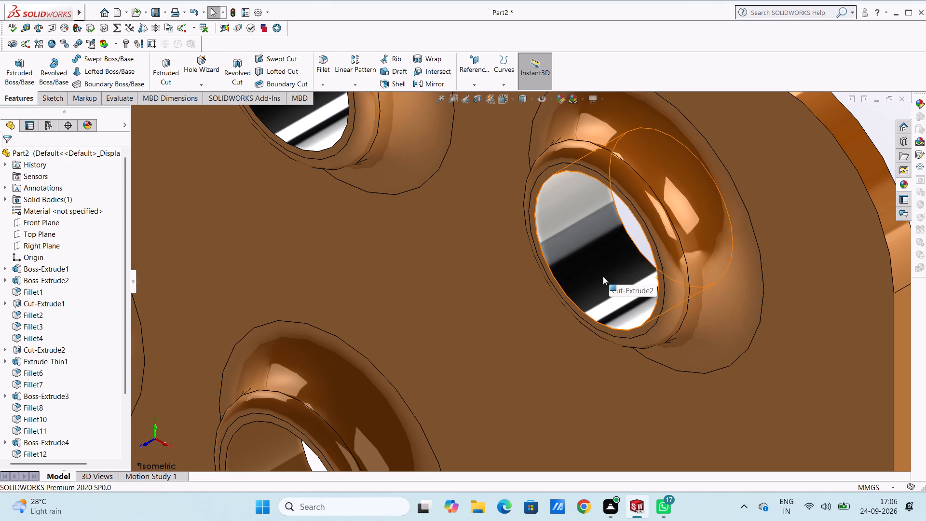
scroll(603, 276, "up", 3)
scroll(544, 298, "up", 4)
scroll(434, 292, "down", 4)
scroll(359, 278, "down", 4)
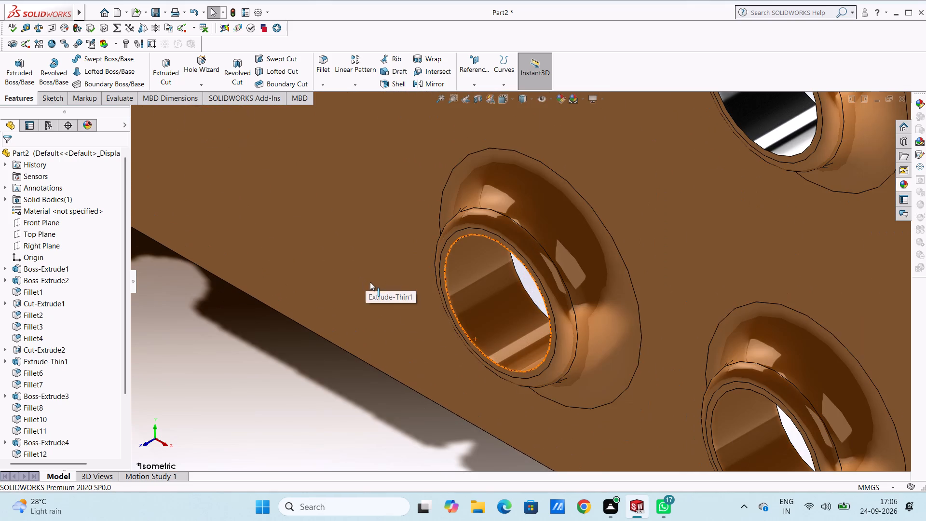
left_click(907, 187)
left_click_drag(843, 282, 572, 299)
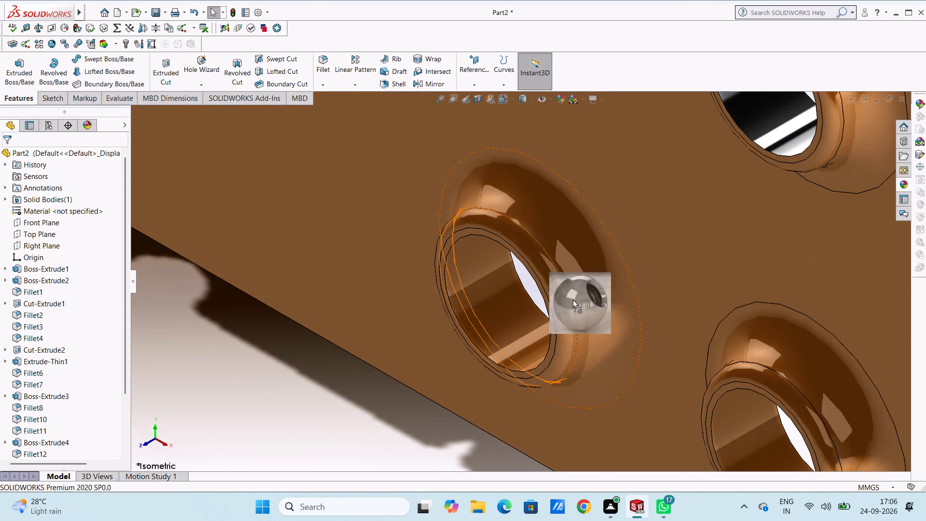
left_click_drag(572, 299, 477, 295)
left_click(476, 296)
Apply the chromium plate appearance to the bore face of the middle hole in the lower row.
scroll(539, 302, "up", 4)
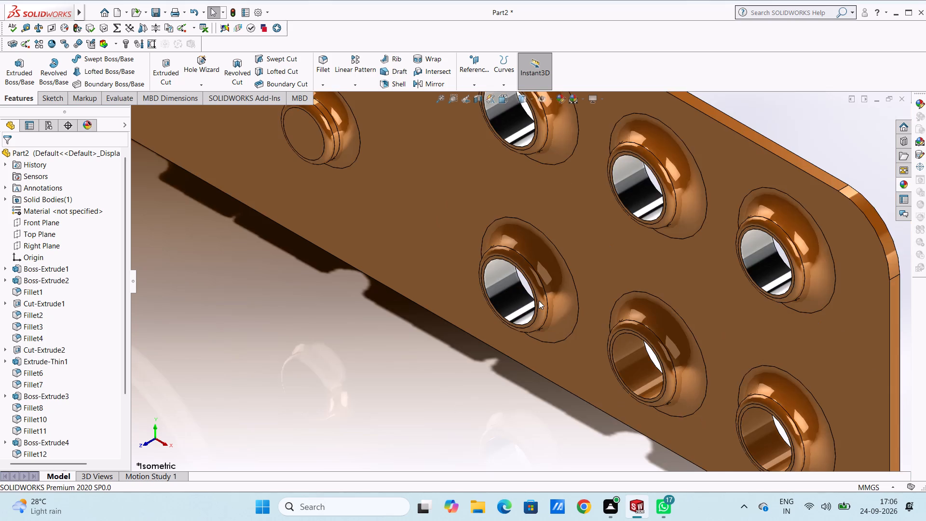
scroll(539, 301, "up", 4)
scroll(610, 333, "down", 5)
scroll(445, 251, "down", 5)
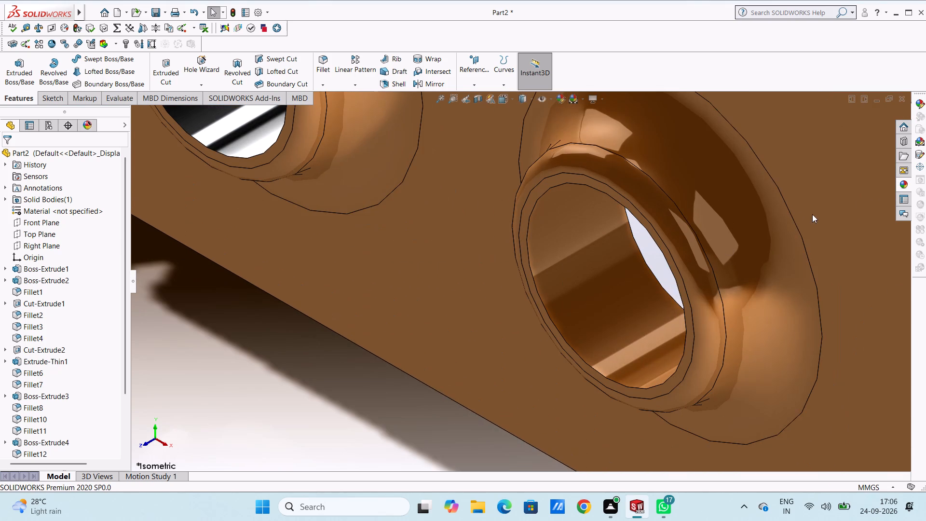
left_click(901, 185)
left_click_drag(850, 277, 786, 286)
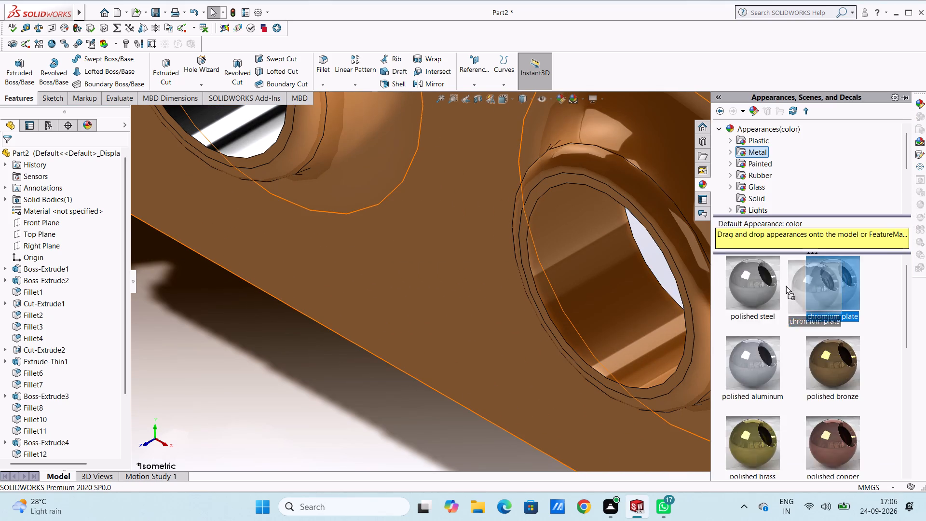
left_click_drag(786, 286, 628, 292)
left_click(626, 292)
Apply the chromium plate appearance to the bore face of the lower-row hole nearest the plate's rounded end.
scroll(626, 292, "up", 4)
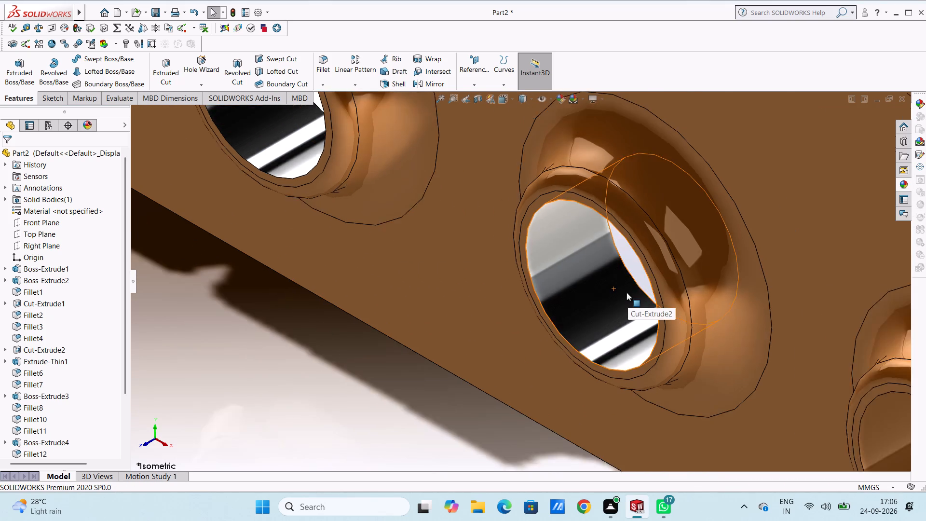
scroll(640, 316, "up", 5)
scroll(640, 353, "down", 4)
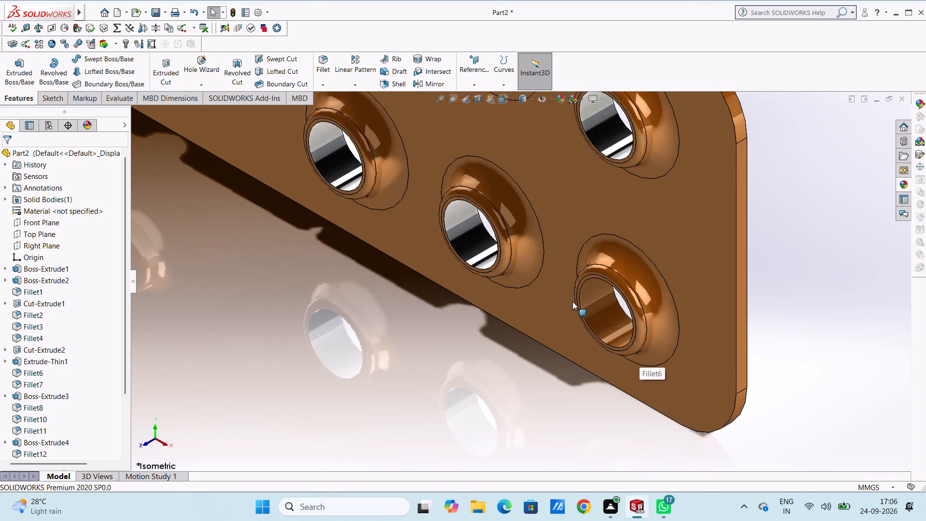
scroll(576, 301, "down", 5)
left_click(901, 184)
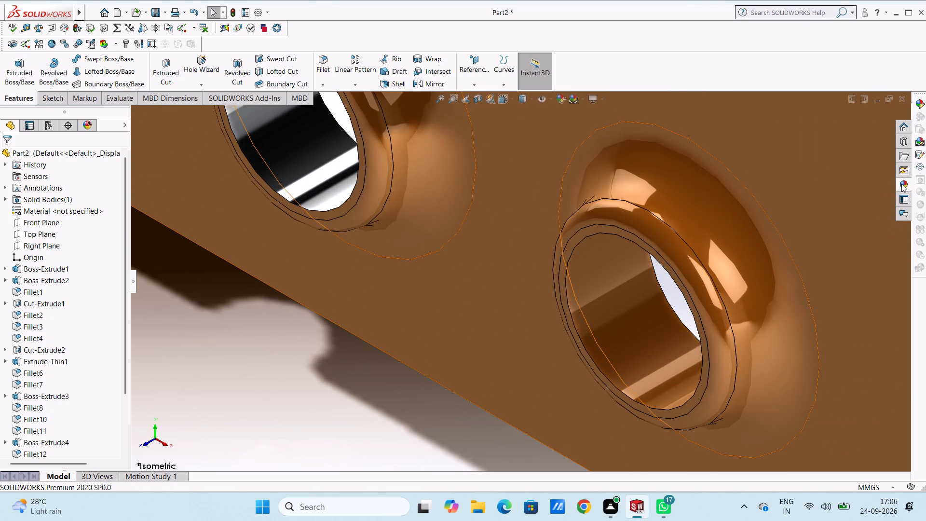
left_click_drag(846, 282, 640, 317)
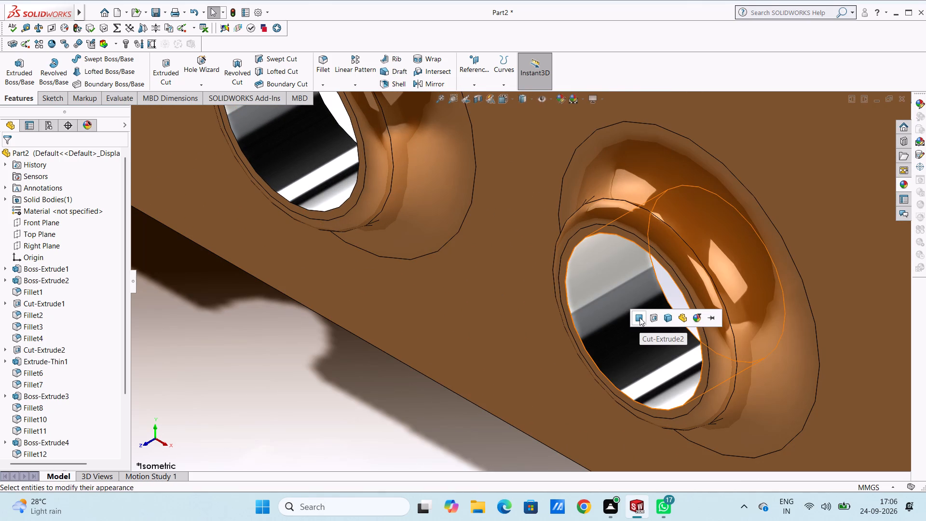
left_click(640, 317)
Apply the chromium plate appearance to the inner face of the hole in the bent mounting tab.
scroll(640, 318, "up", 11)
scroll(420, 211, "up", 6)
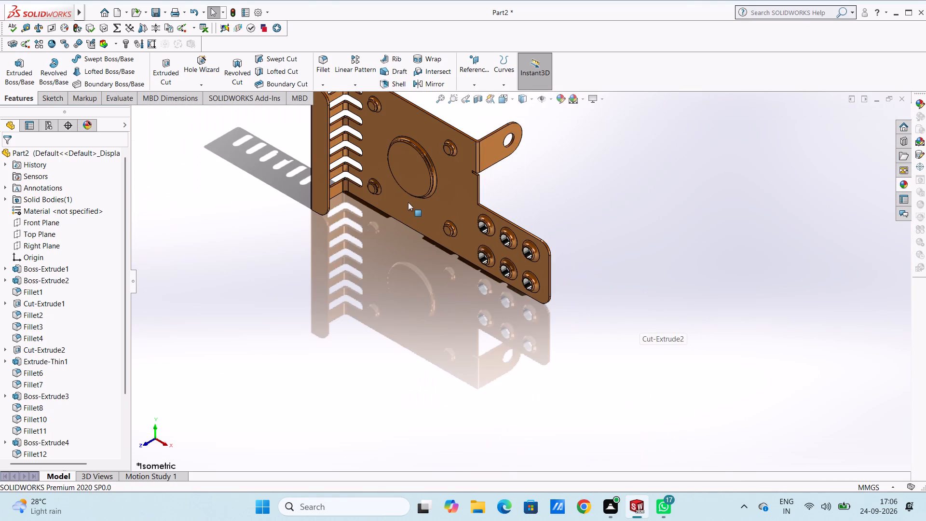
scroll(408, 202, "up", 2)
scroll(454, 183, "down", 5)
scroll(501, 213, "down", 5)
scroll(622, 234, "down", 6)
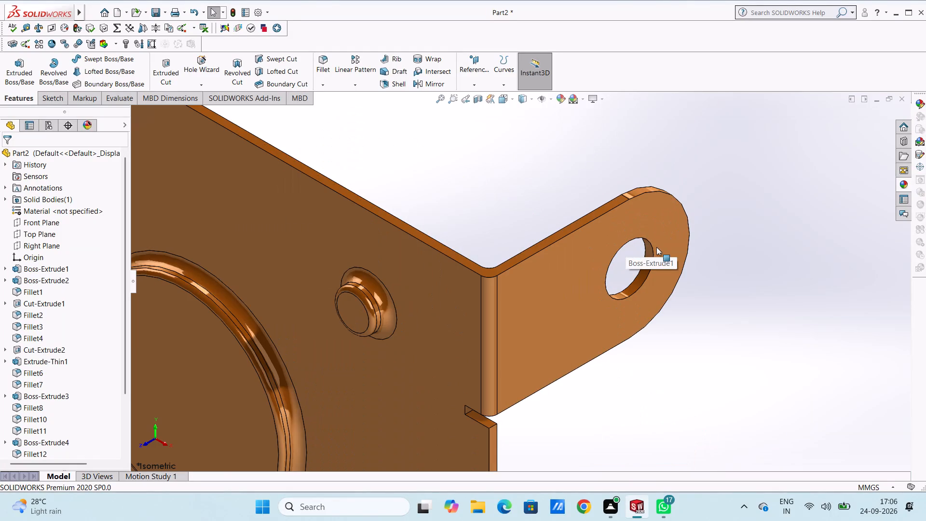
scroll(652, 257, "down", 4)
left_click(906, 185)
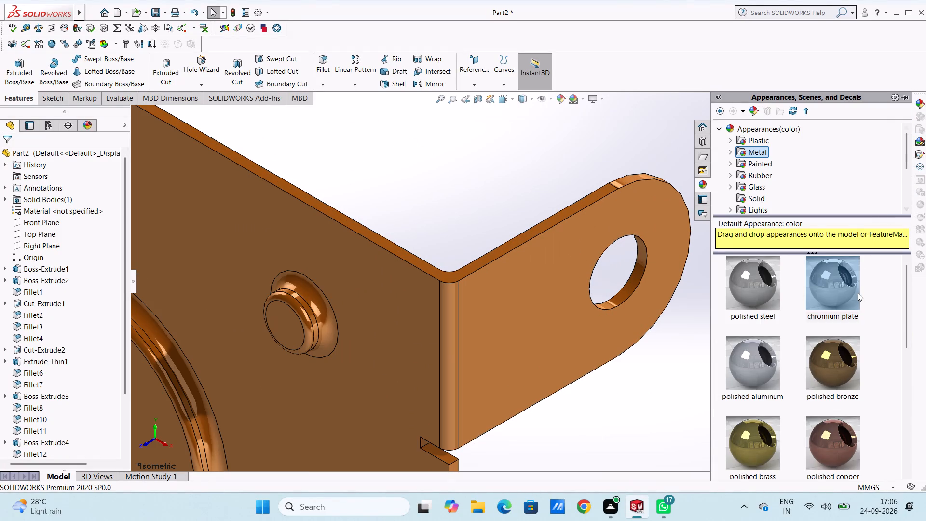
left_click_drag(848, 286, 628, 280)
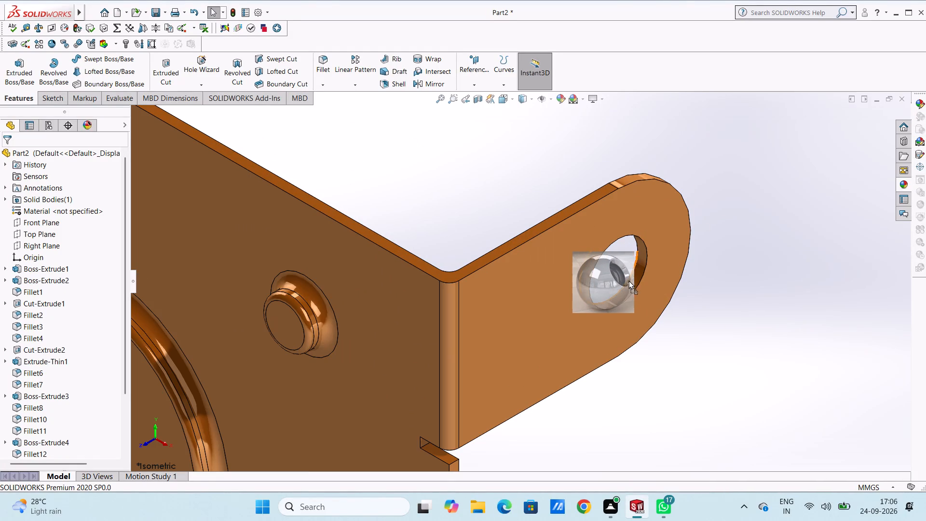
left_click_drag(628, 280, 633, 280)
left_click(633, 280)
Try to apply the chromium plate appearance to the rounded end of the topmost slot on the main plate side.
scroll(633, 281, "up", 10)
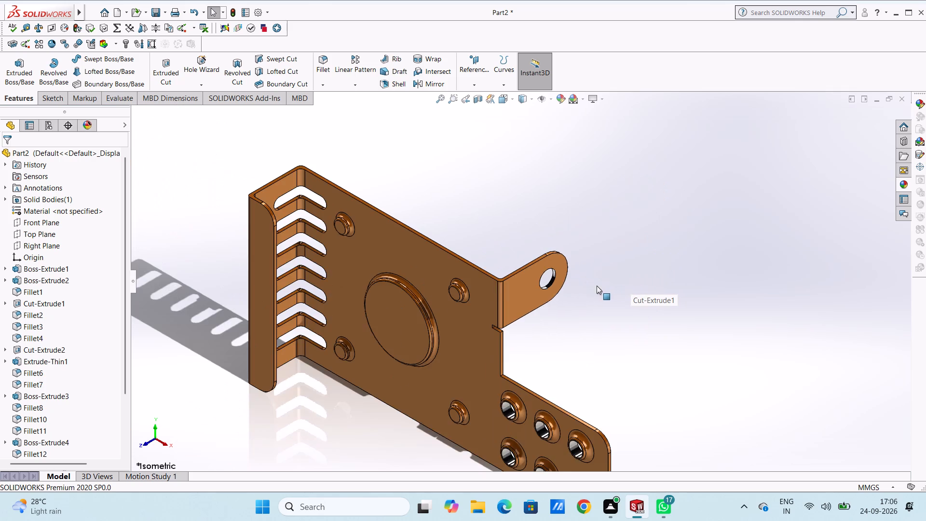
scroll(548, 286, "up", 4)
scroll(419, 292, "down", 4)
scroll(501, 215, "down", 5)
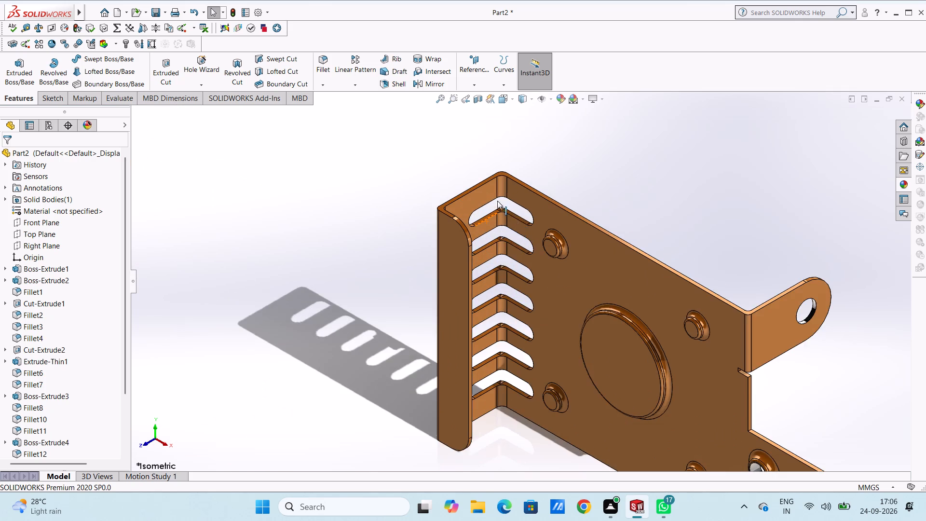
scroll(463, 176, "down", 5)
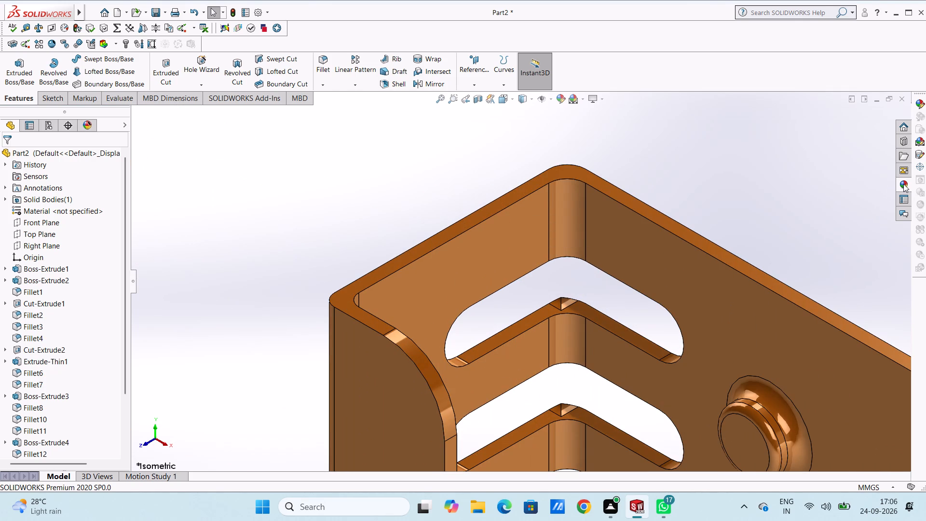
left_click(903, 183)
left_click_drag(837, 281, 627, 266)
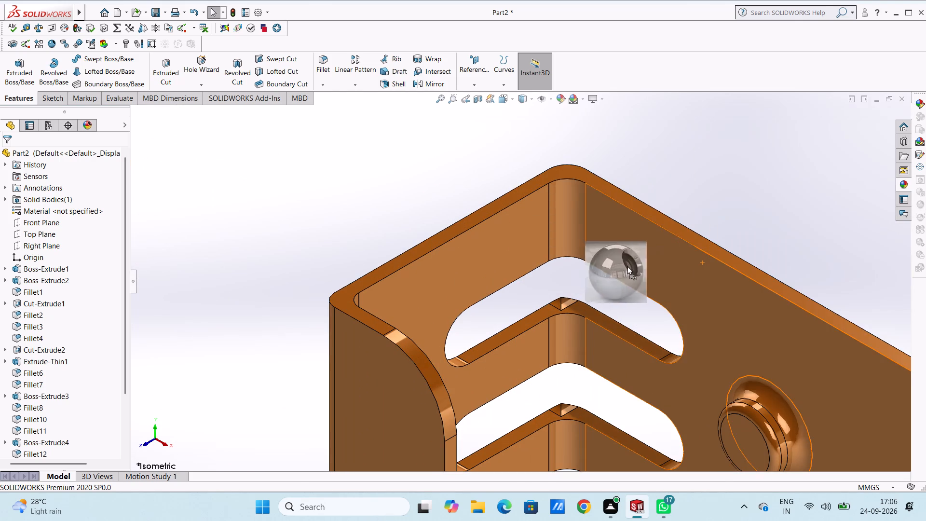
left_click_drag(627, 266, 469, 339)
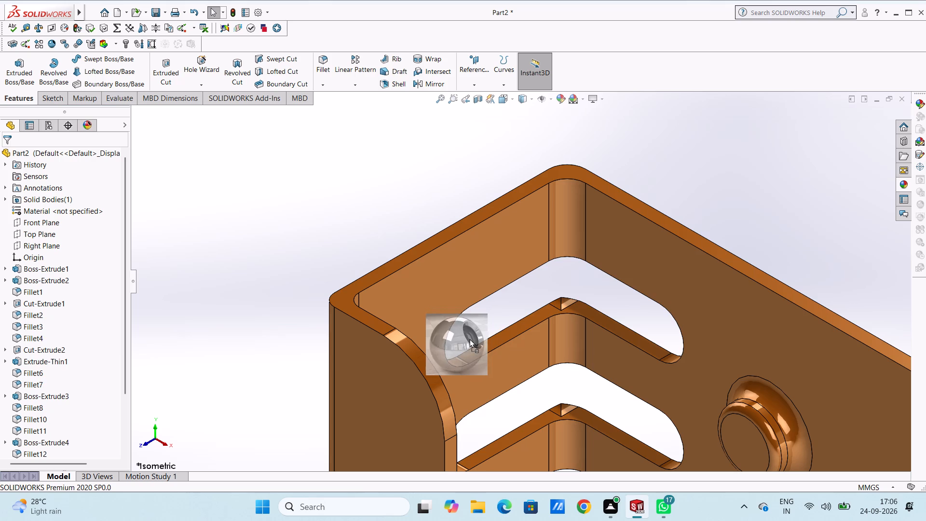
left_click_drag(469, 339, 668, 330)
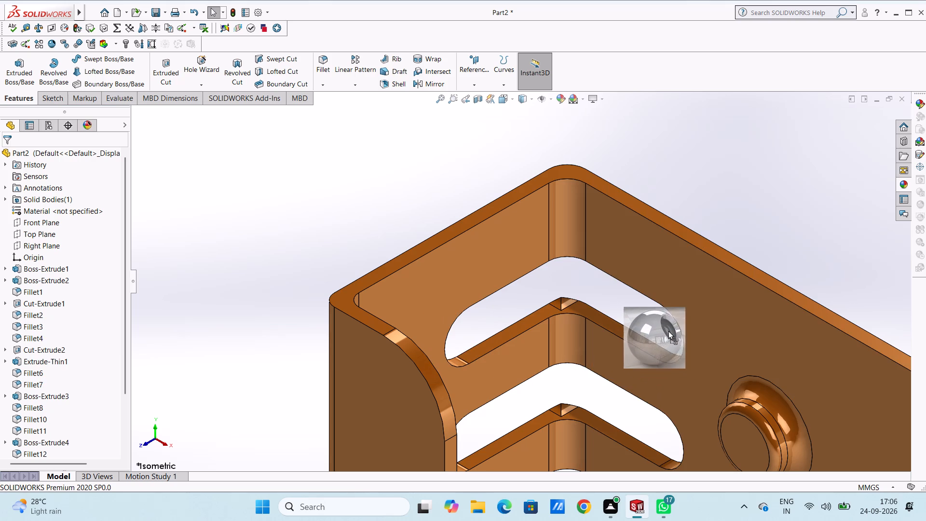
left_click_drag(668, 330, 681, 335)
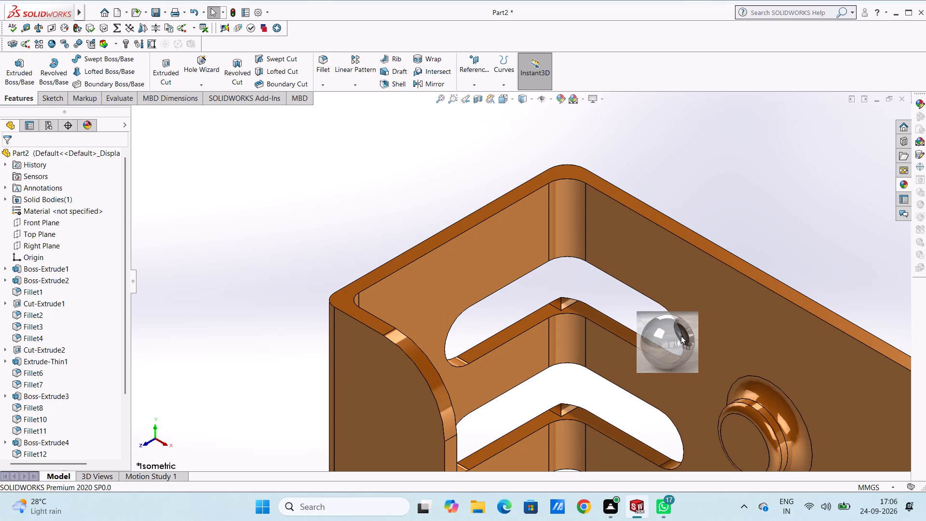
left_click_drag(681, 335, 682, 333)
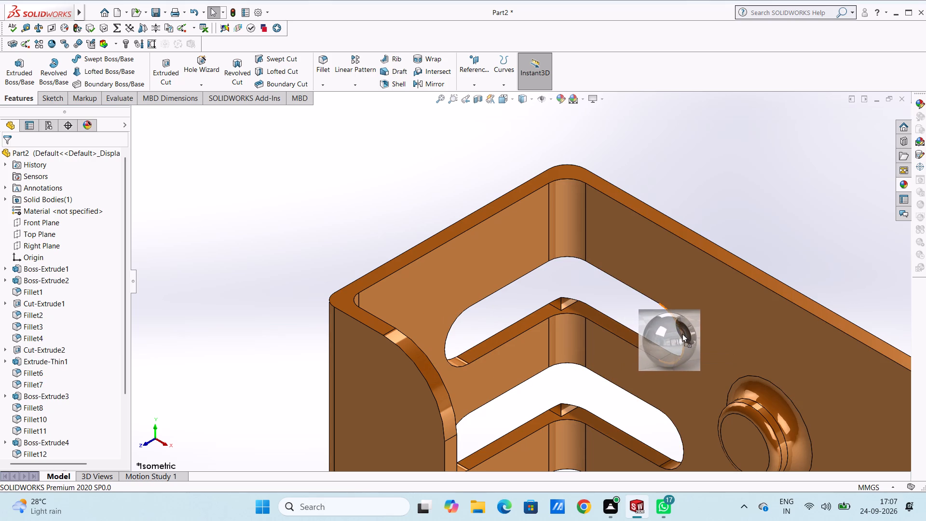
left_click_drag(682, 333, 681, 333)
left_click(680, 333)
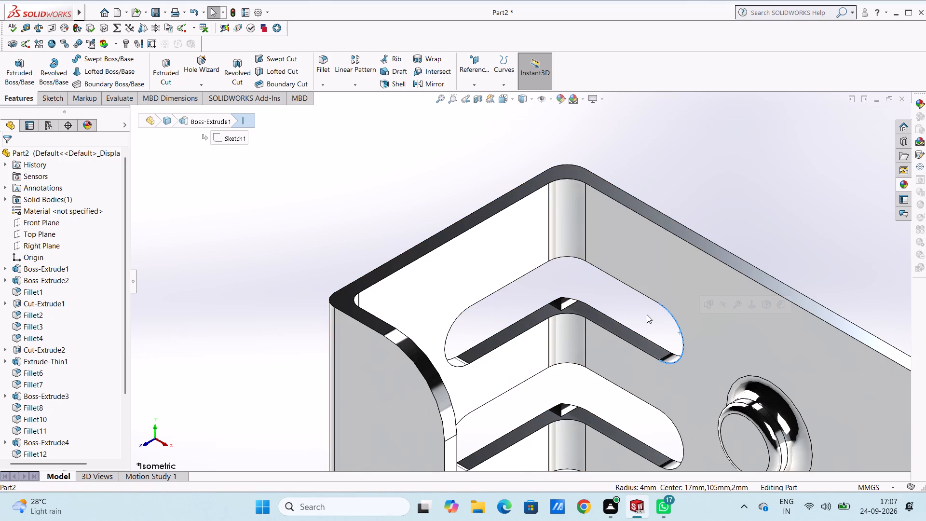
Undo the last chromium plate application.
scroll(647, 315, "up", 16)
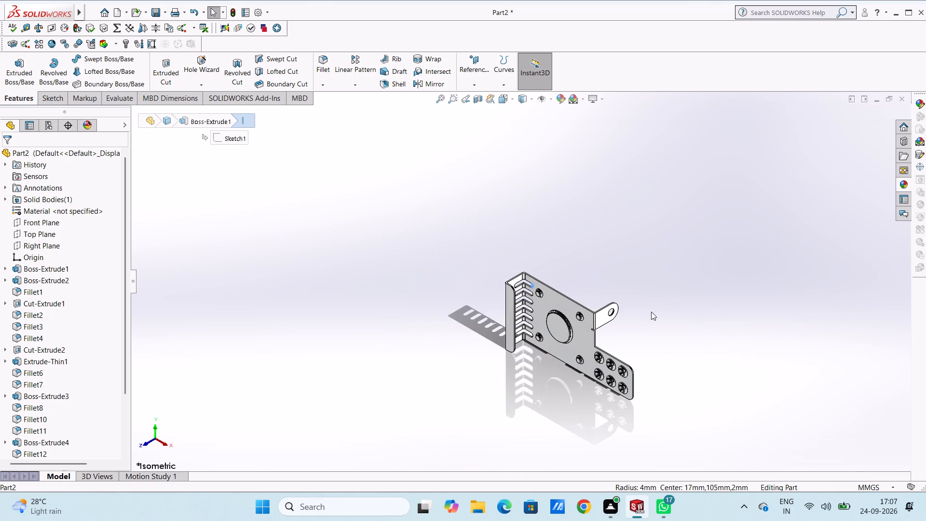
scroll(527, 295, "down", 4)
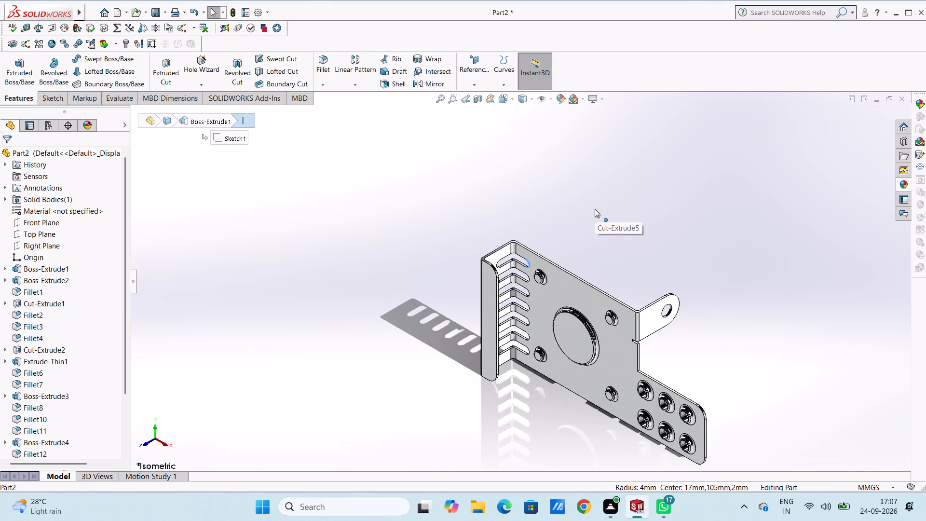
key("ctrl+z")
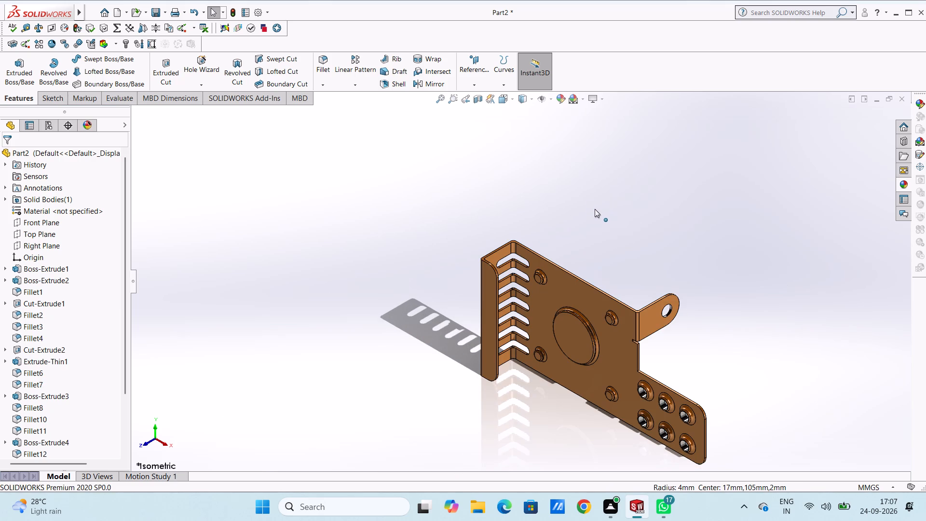
Apply the chromium plate appearance to the whole slot cut feature, Cut-Extrude3, using the topmost slot's lower wall as target.
scroll(534, 255, "down", 5)
scroll(414, 280, "down", 6)
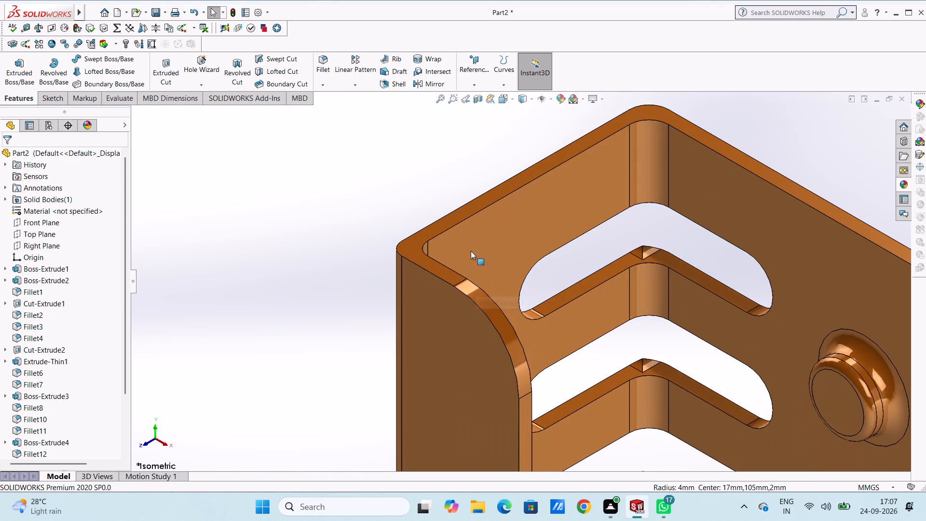
scroll(667, 192, "down", 4)
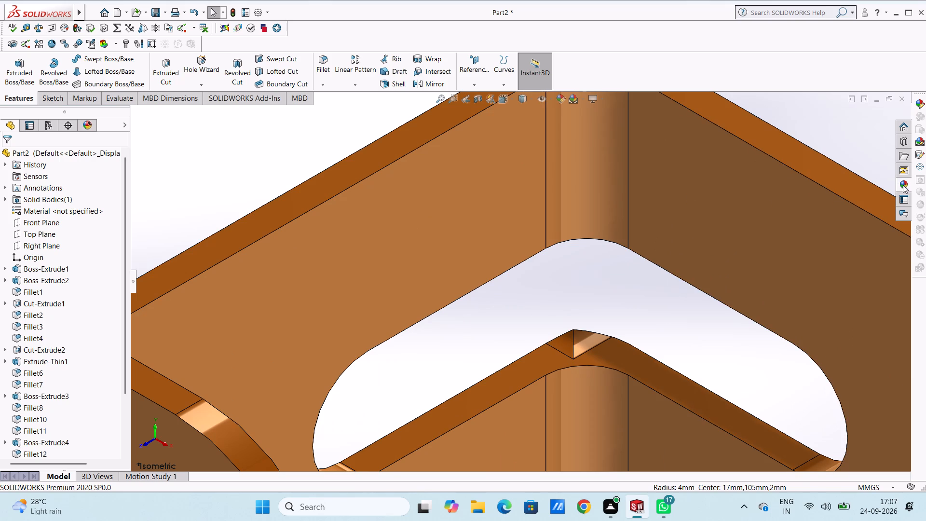
left_click(903, 185)
left_click_drag(839, 280, 530, 356)
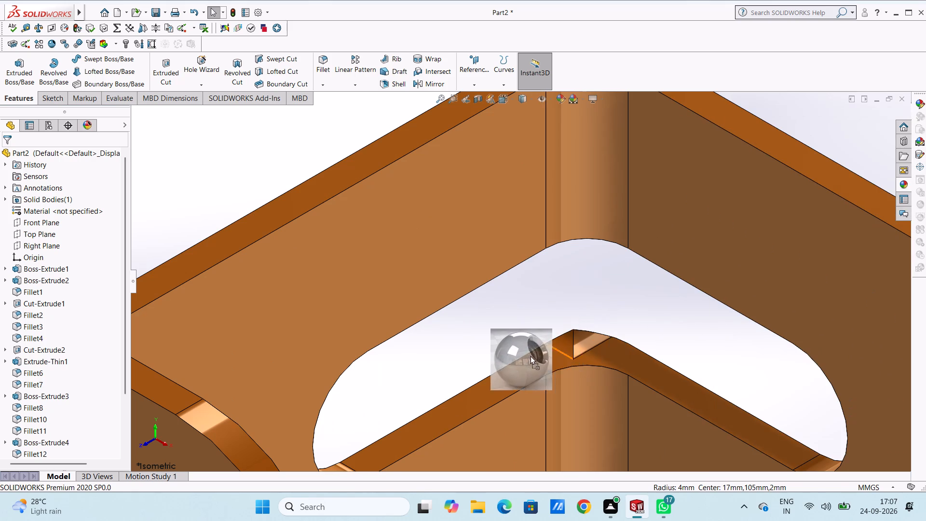
left_click_drag(530, 356, 519, 361)
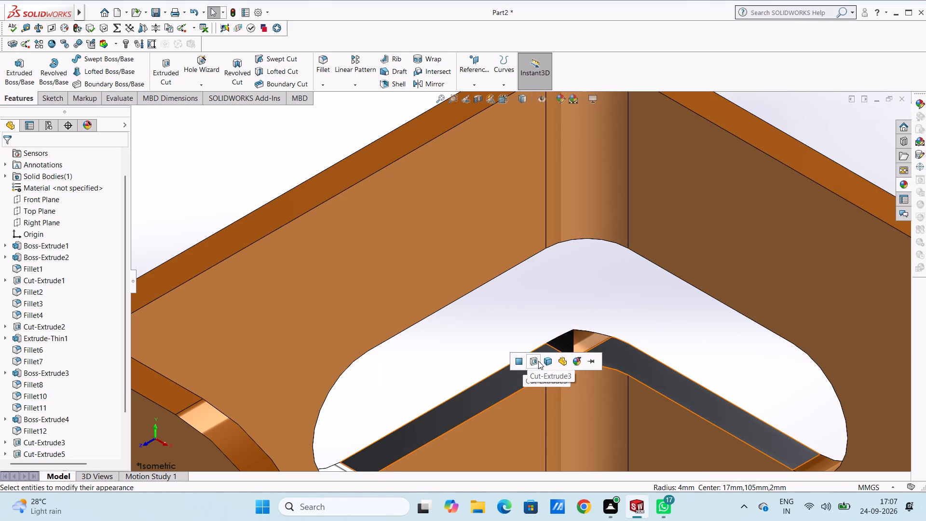
left_click(536, 361)
Examine the inner walls of the corner slots from several angles and return to the isometric view.
scroll(536, 361, "up", 9)
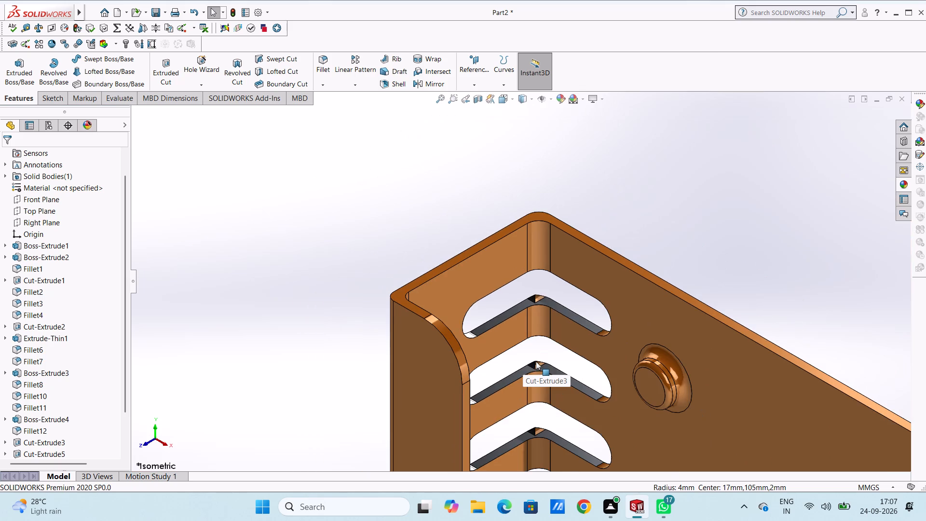
scroll(541, 362, "up", 5)
scroll(537, 368, "down", 1)
middle_click_drag(534, 364, 535, 361)
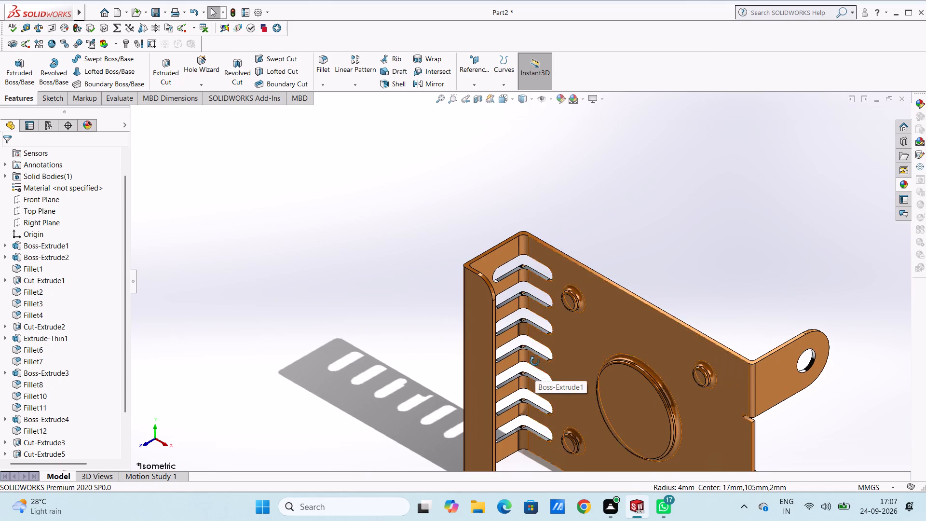
middle_click_drag(535, 361, 545, 253)
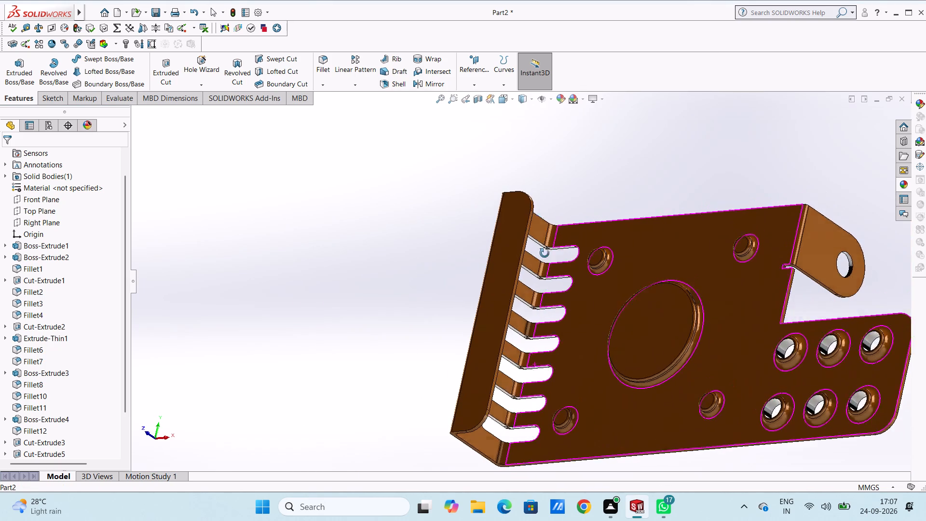
middle_click_drag(545, 253, 537, 342)
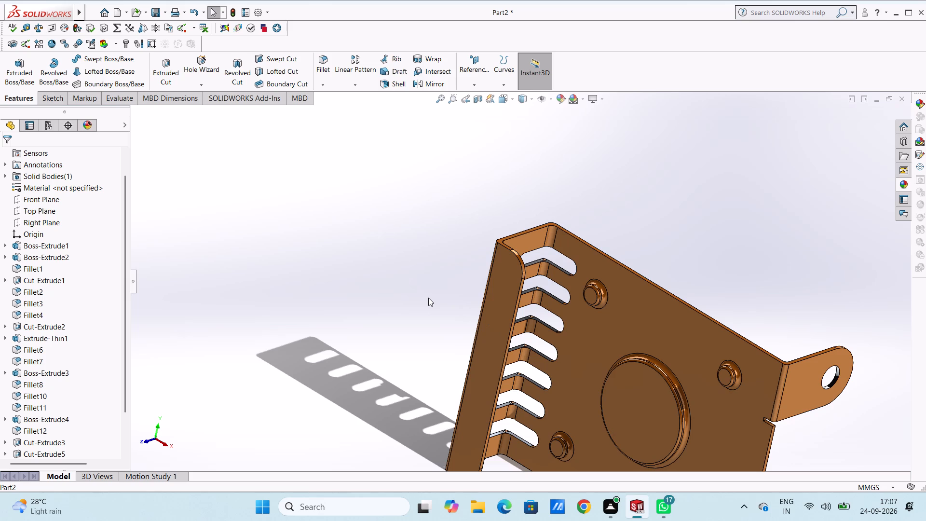
key("ctrl+7")
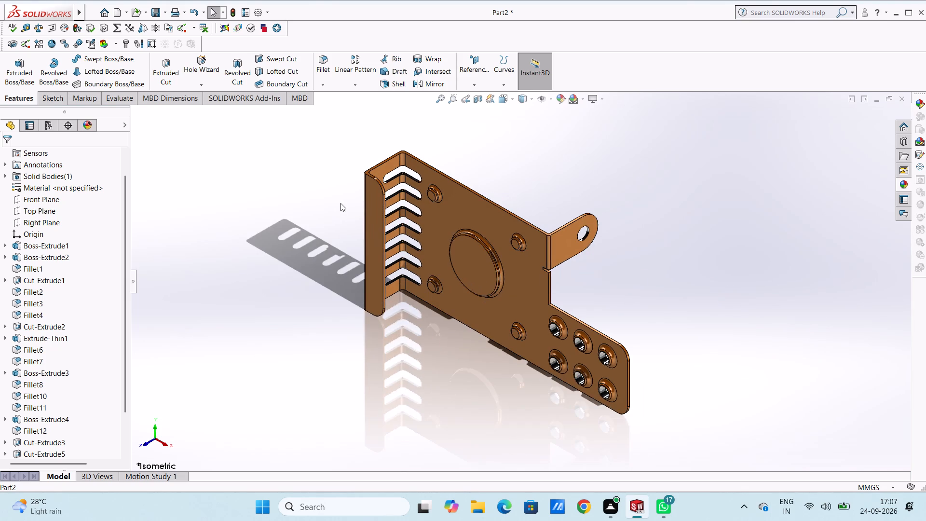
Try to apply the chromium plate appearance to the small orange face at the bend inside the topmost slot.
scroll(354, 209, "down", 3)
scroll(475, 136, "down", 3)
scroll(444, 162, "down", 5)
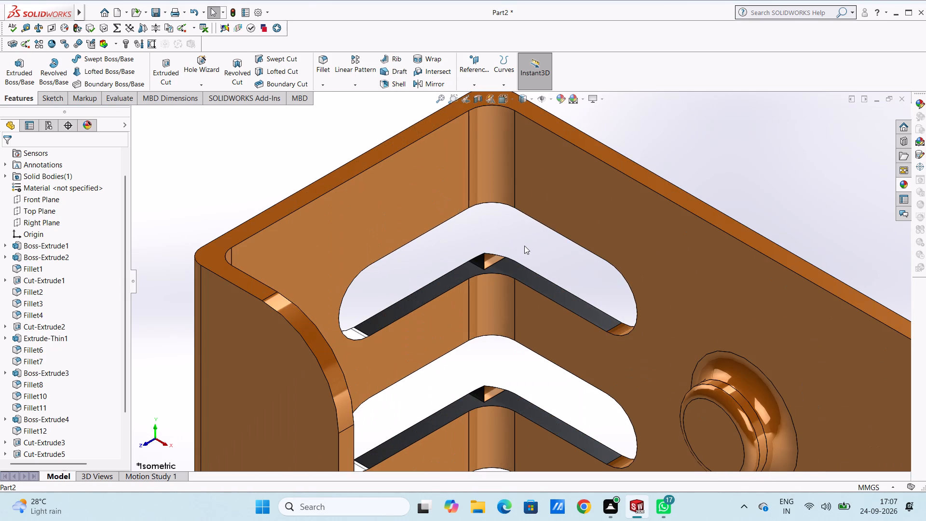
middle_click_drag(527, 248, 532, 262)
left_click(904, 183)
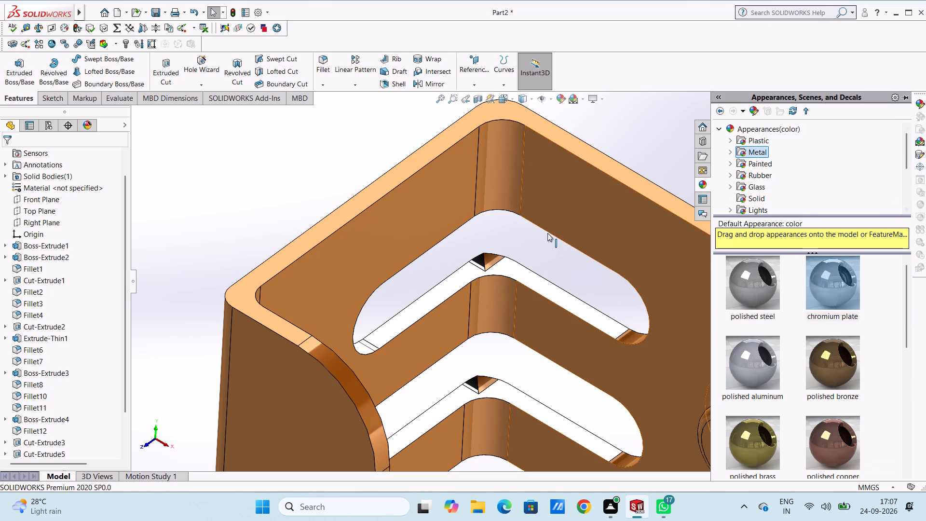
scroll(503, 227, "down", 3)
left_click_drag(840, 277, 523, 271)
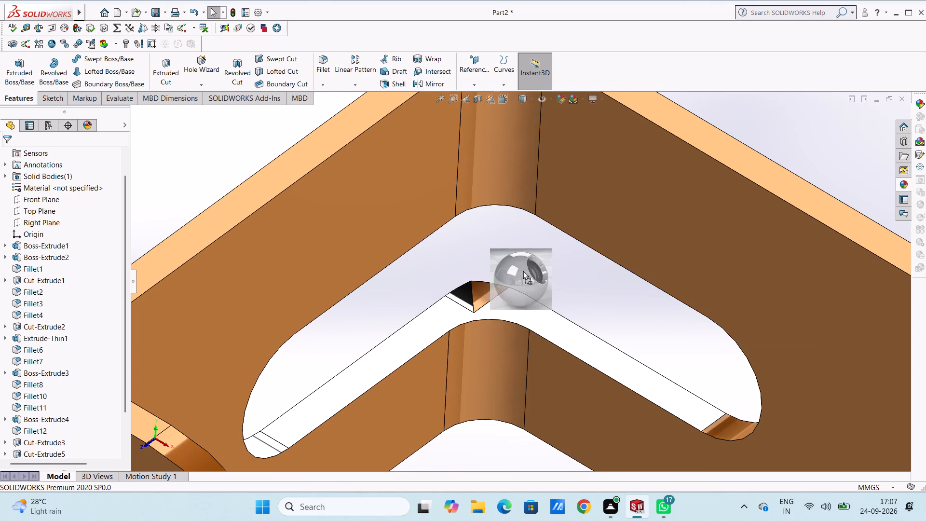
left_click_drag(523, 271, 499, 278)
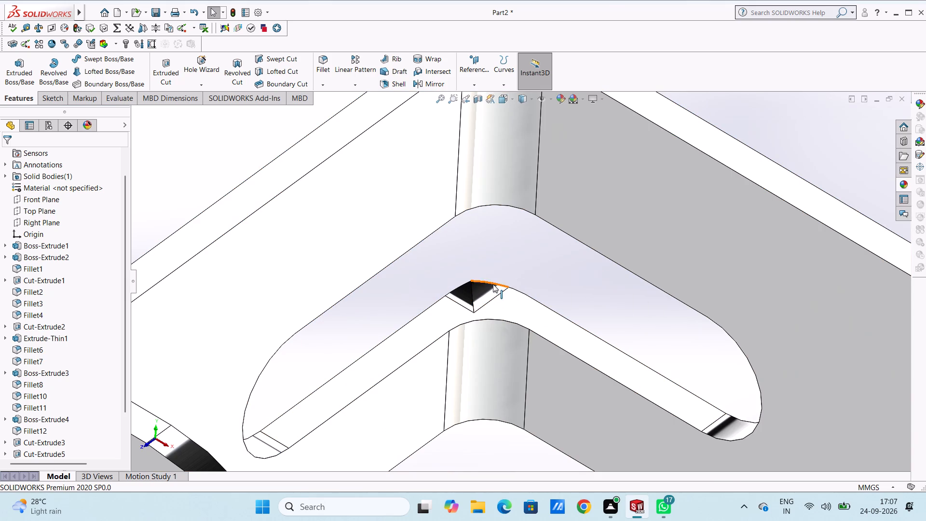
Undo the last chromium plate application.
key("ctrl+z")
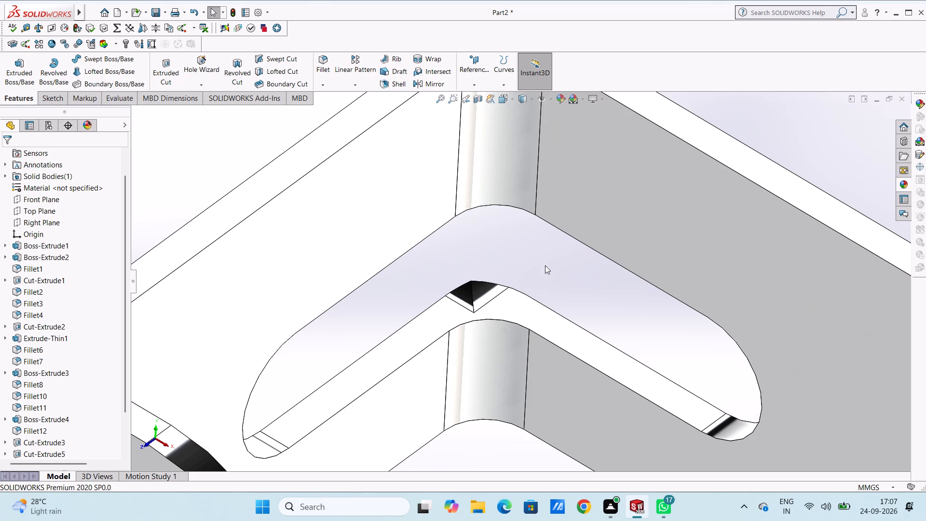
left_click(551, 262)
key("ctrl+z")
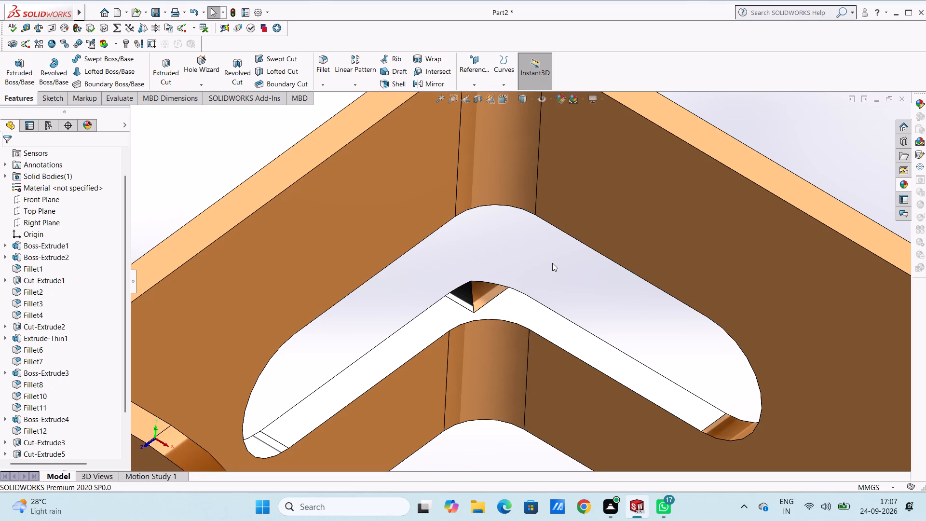
Apply the chromium plate appearance to the whole Cut-Extrude5 feature, using the orange wall at the topmost slot's end as target.
scroll(584, 343, "up", 2)
scroll(689, 382, "down", 5)
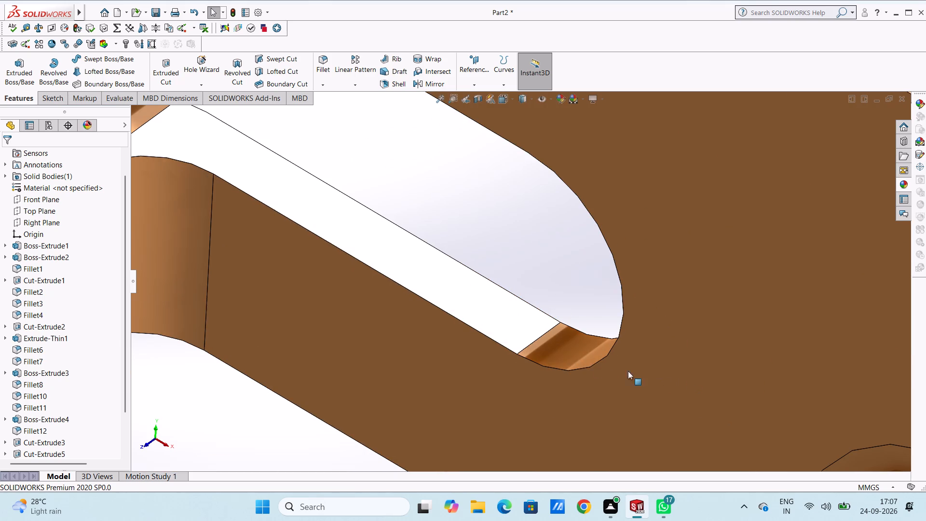
left_click(906, 184)
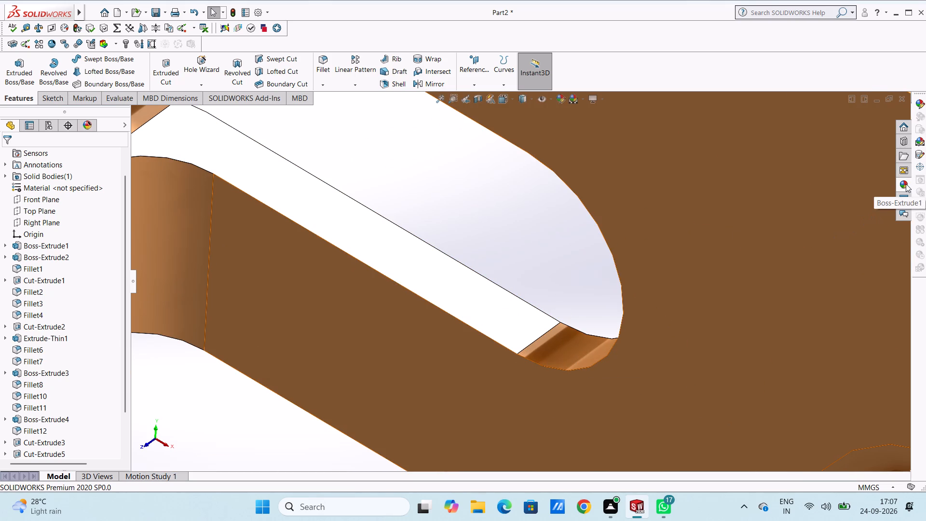
left_click_drag(847, 279, 572, 344)
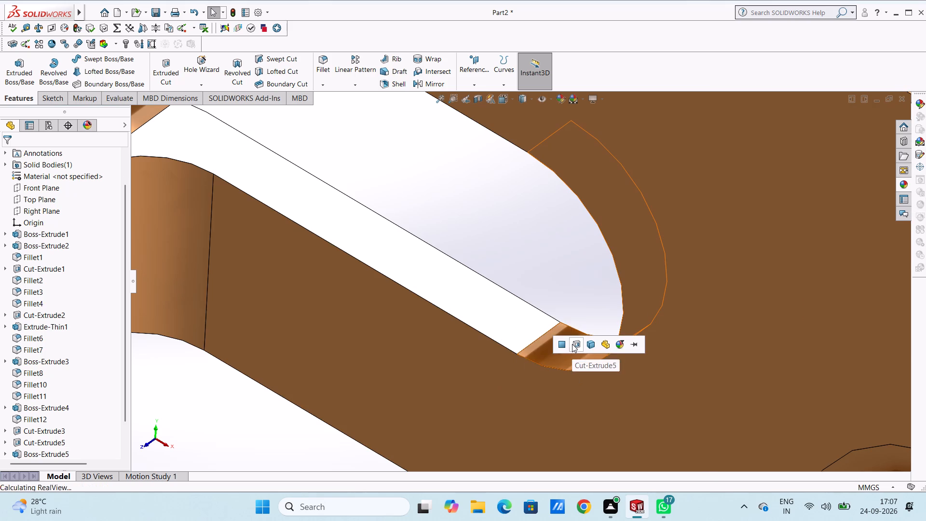
left_click(576, 345)
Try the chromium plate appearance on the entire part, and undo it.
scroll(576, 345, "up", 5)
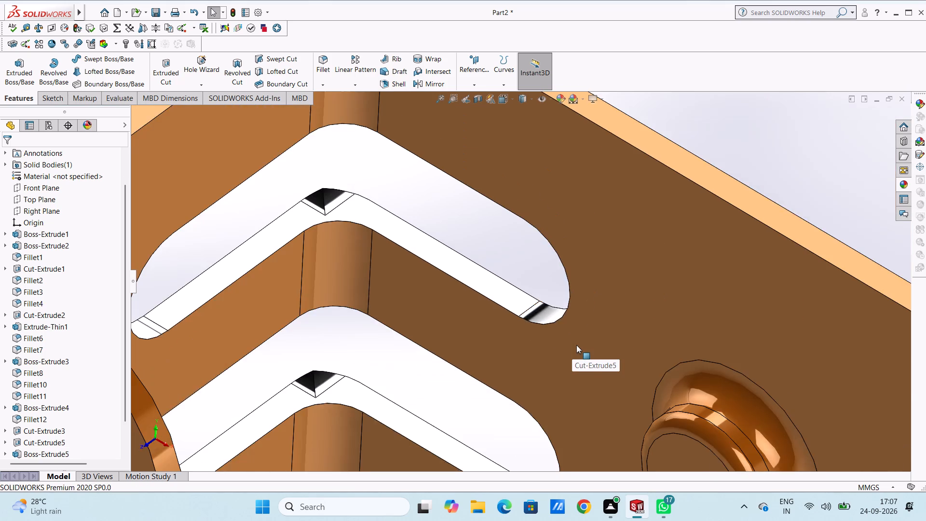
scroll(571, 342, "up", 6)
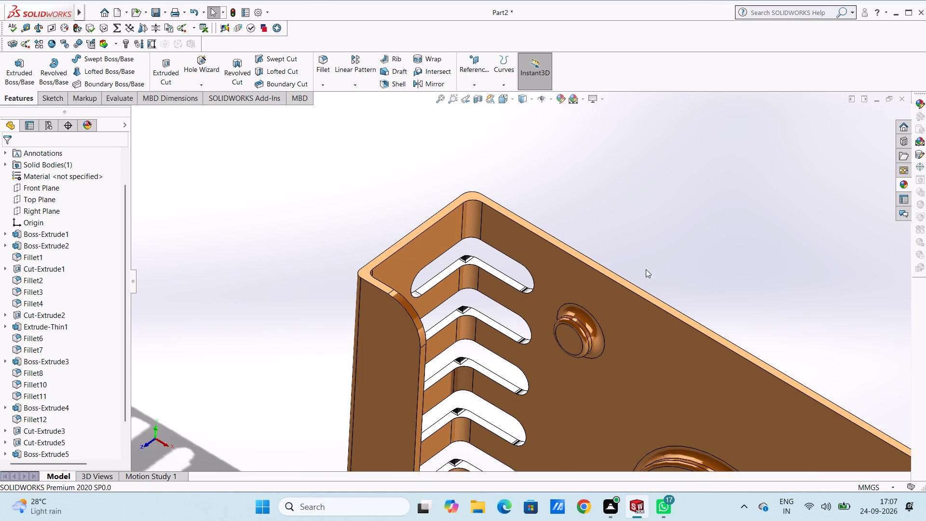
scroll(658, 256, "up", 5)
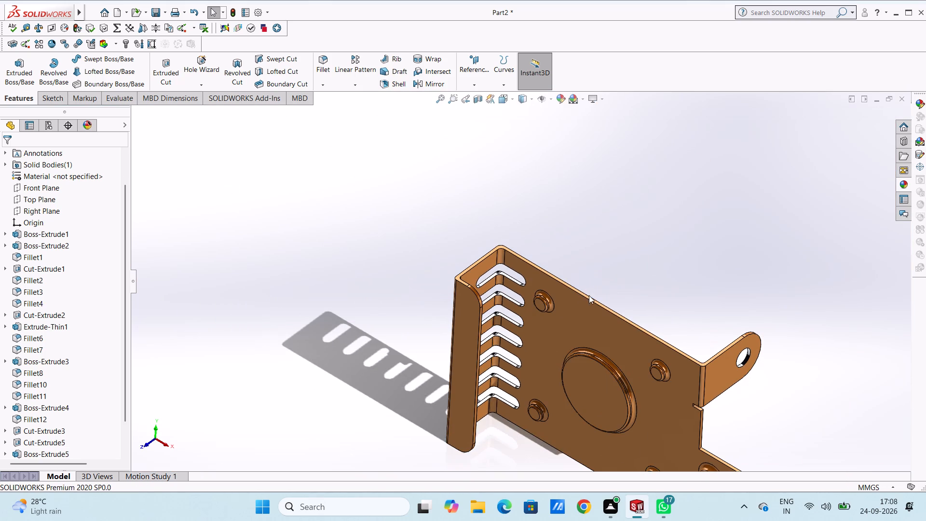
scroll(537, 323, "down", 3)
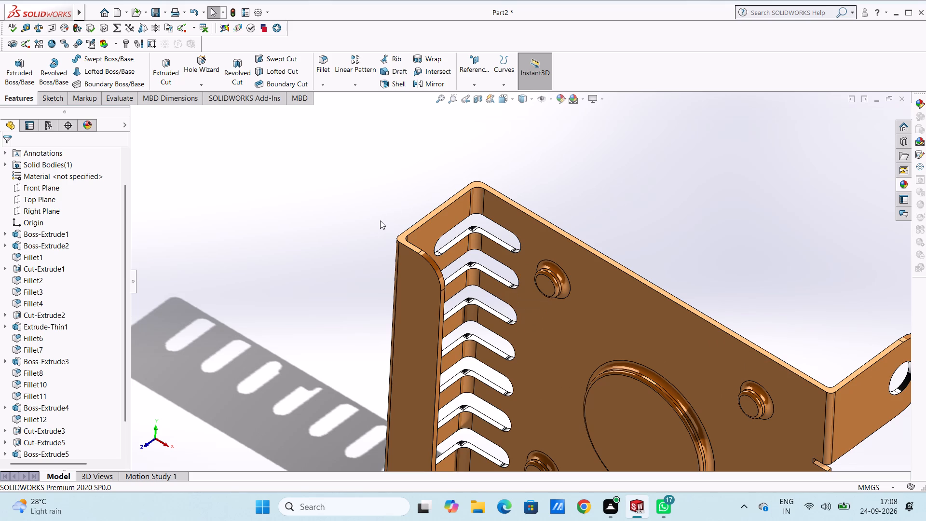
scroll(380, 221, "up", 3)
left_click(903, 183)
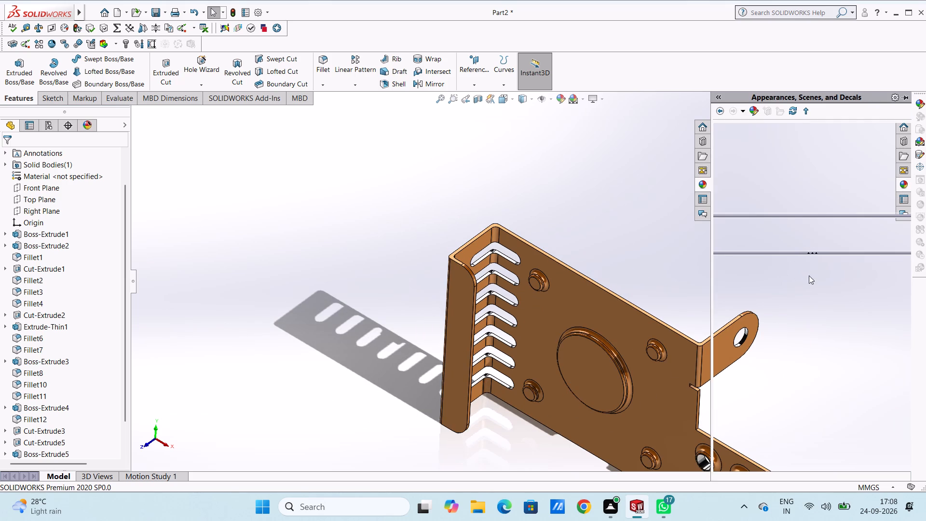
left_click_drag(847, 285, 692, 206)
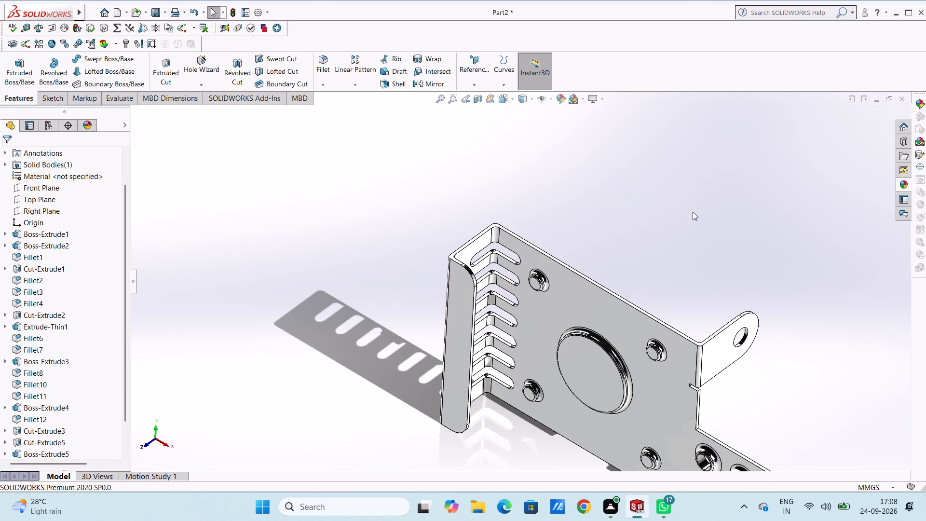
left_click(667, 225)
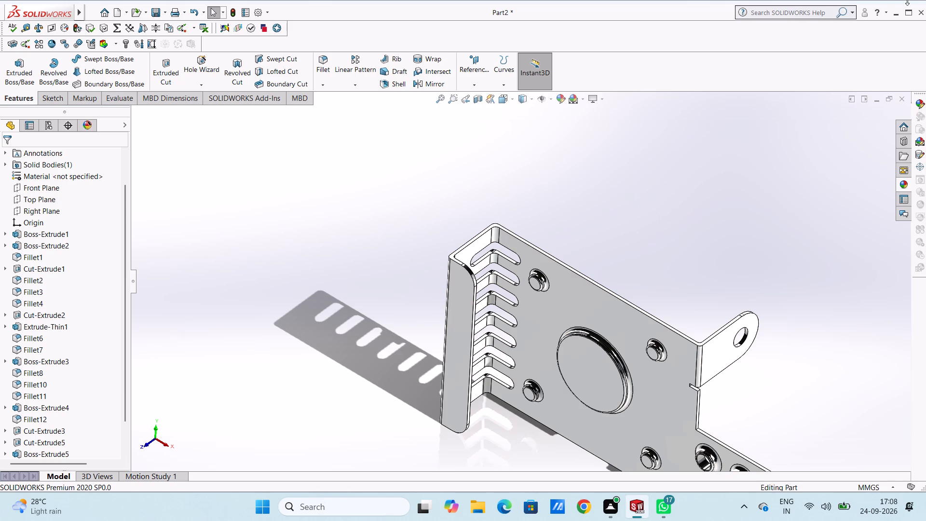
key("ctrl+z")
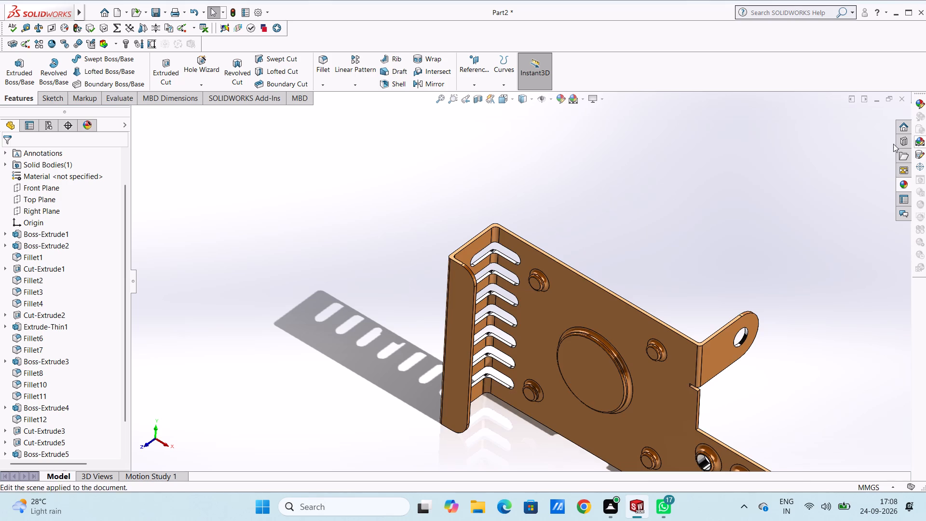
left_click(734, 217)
Examine the finish of the whole bracket, including the corner slots, tab hole and flanged holes.
scroll(734, 217, "up", 4)
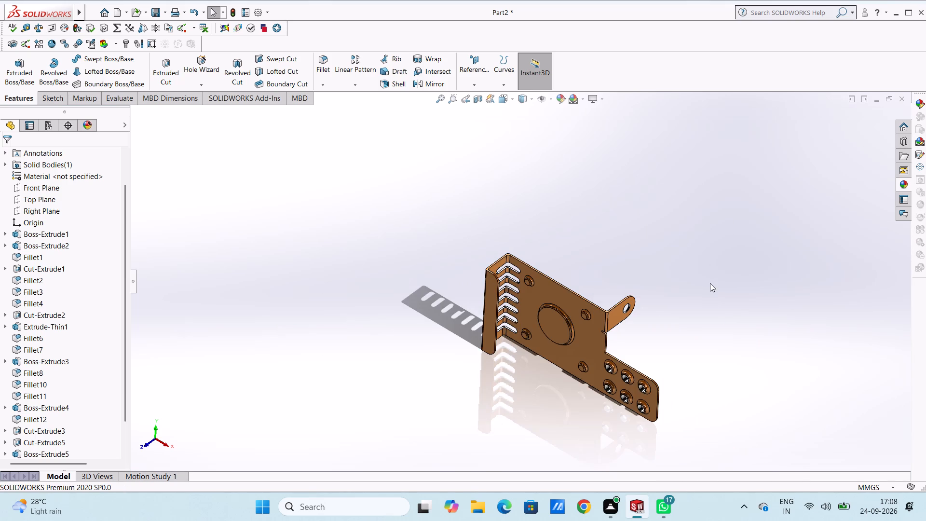
scroll(707, 313, "down", 3)
scroll(694, 320, "up", 2)
key("Escape")
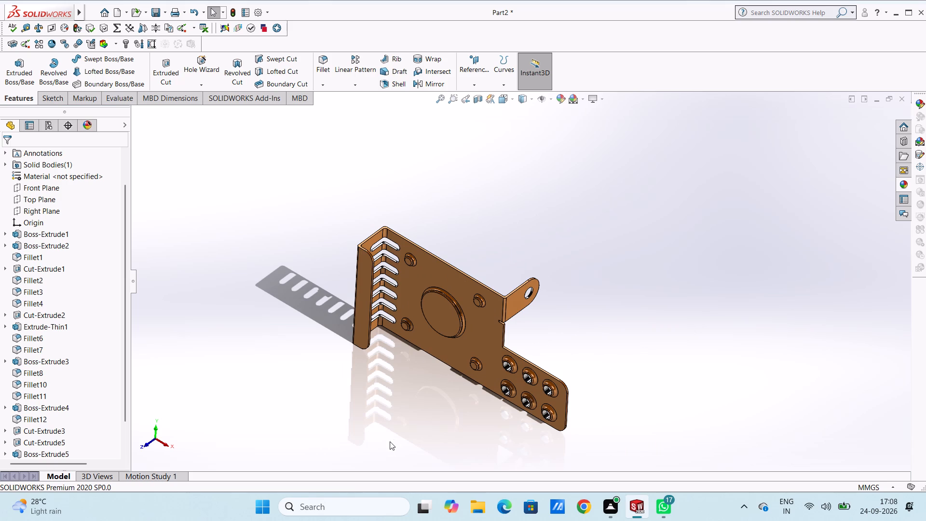
scroll(388, 410, "up", 4)
scroll(434, 357, "down", 4)
scroll(548, 232, "up", 1)
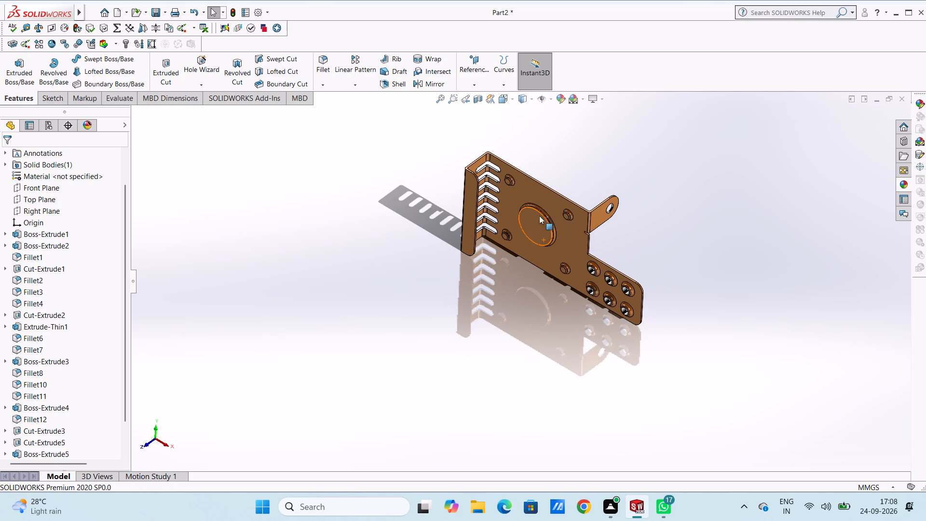
scroll(493, 181, "down", 3)
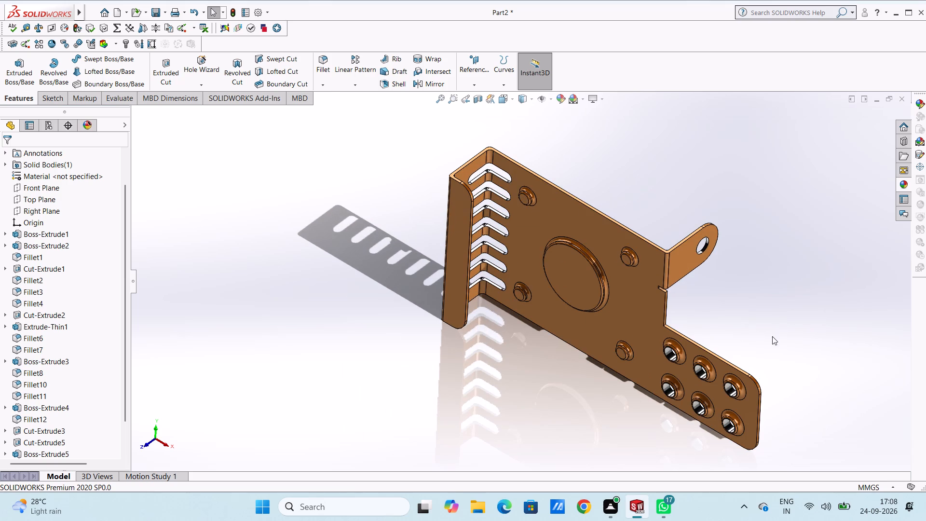
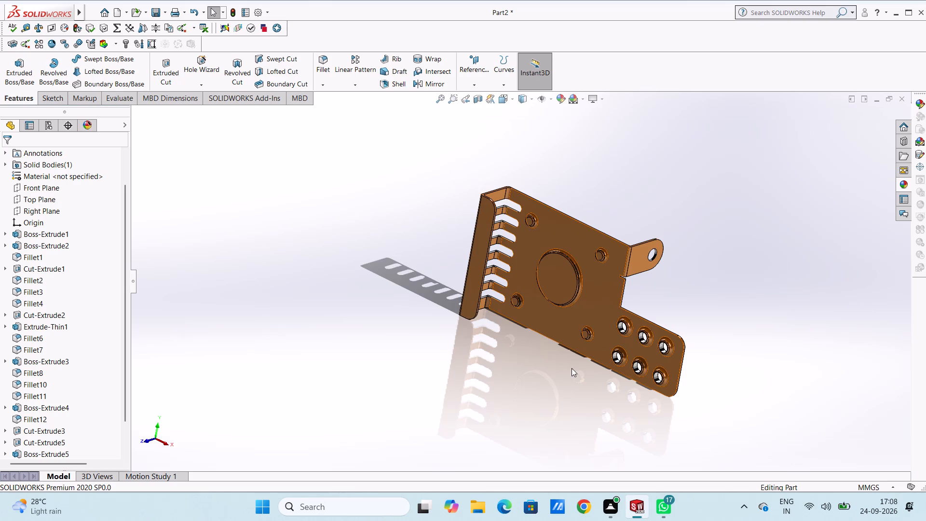
Examine the finished bracket from the front, back and sides, including its slots, tab hole and flanged holes.
scroll(570, 387, "up", 1)
middle_click_drag(571, 388, 574, 355)
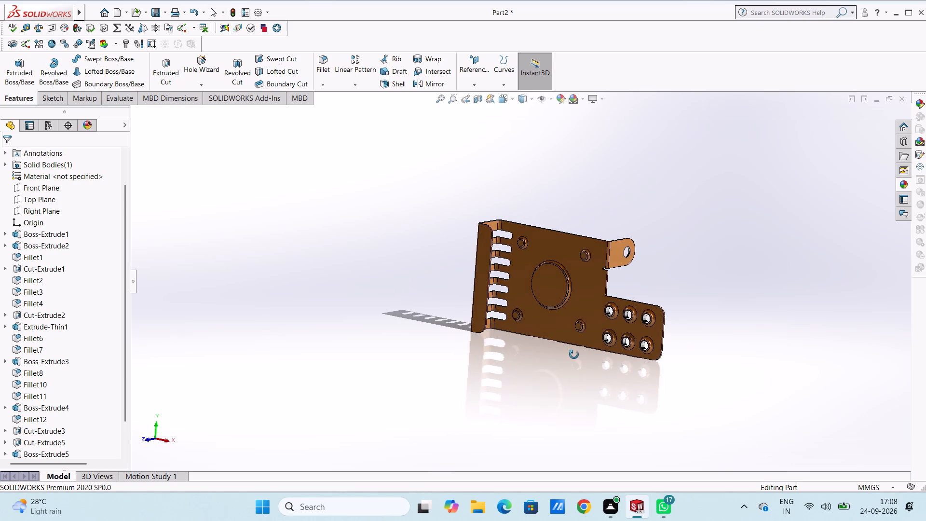
middle_click_drag(574, 355, 571, 355)
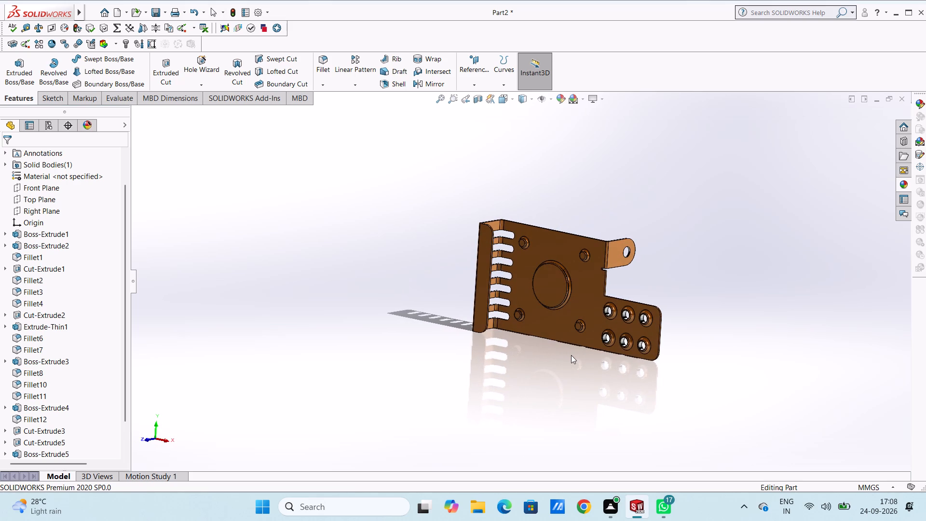
scroll(560, 277, "down", 3)
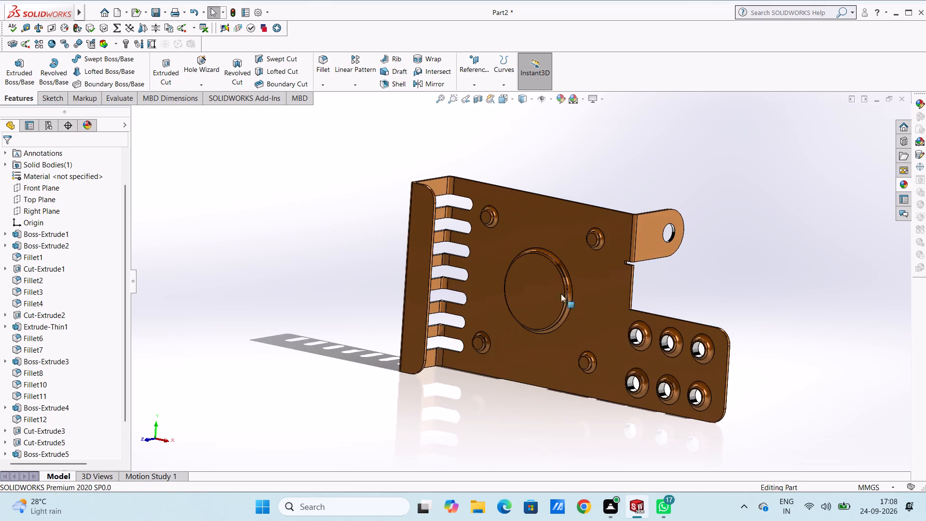
scroll(560, 336, "up", 3)
middle_click_drag(524, 370, 571, 385)
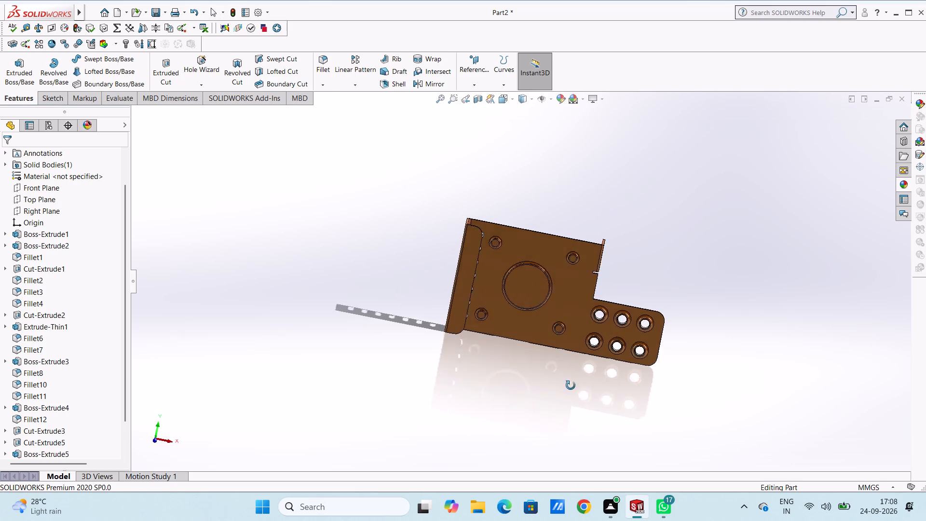
middle_click_drag(571, 385, 504, 363)
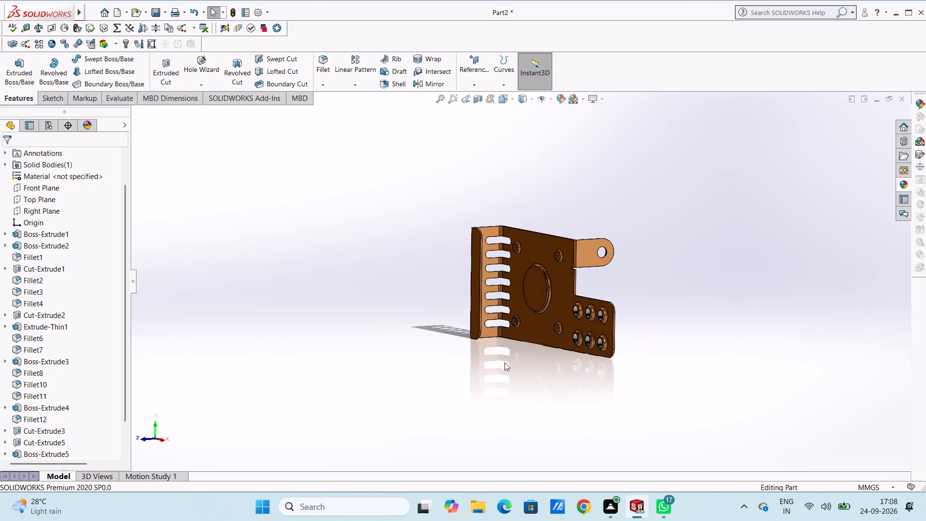
middle_click_drag(508, 360, 535, 399)
middle_click_drag(541, 355, 499, 367)
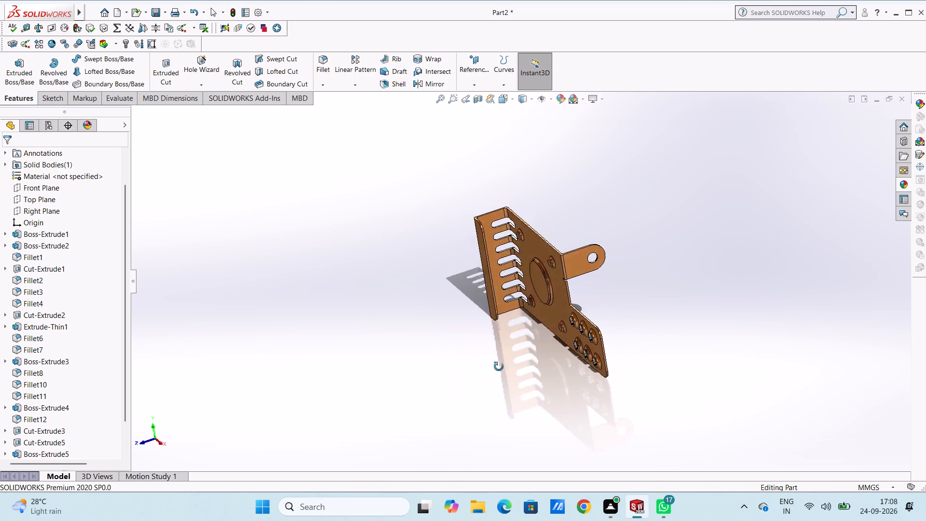
middle_click_drag(499, 367, 448, 374)
middle_click_drag(444, 309, 519, 328)
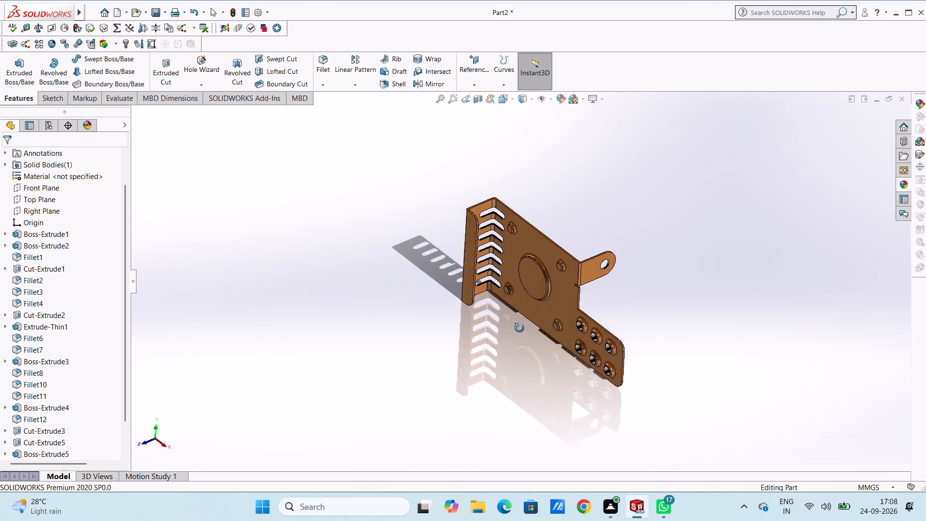
middle_click_drag(519, 328, 794, 388)
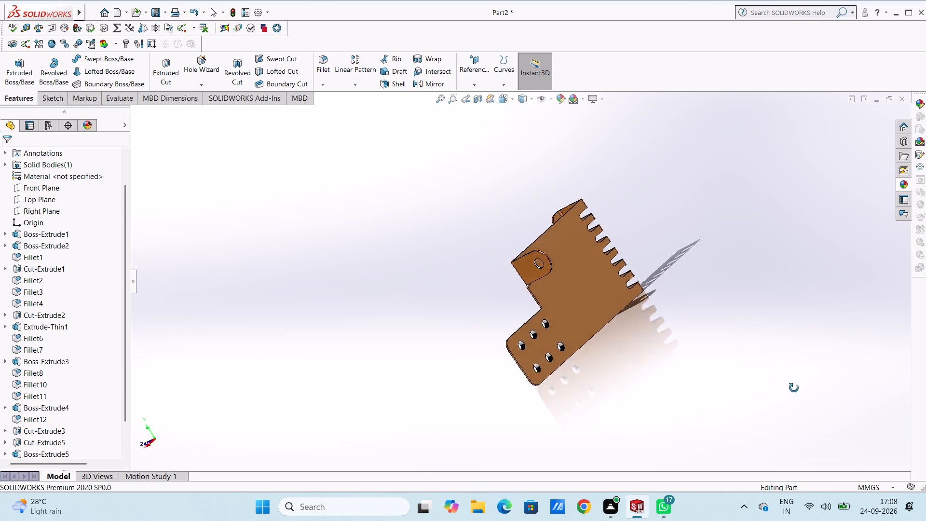
middle_click_drag(794, 388, 739, 311)
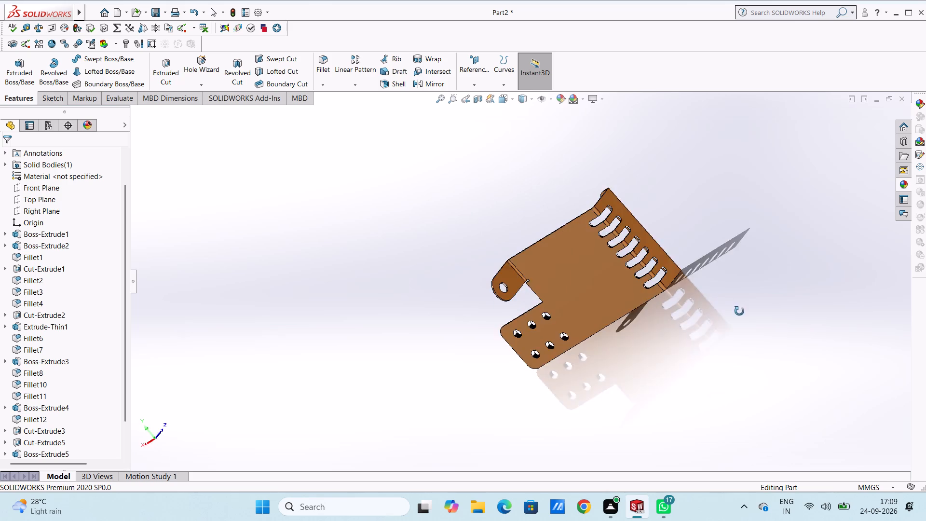
middle_click_drag(739, 311, 683, 462)
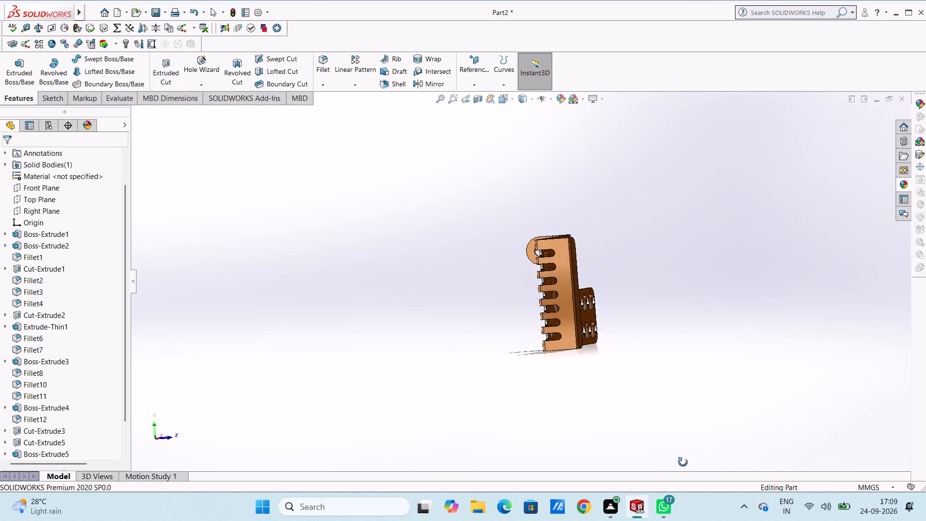
middle_click_drag(683, 462, 694, 465)
middle_click_drag(654, 274, 744, 266)
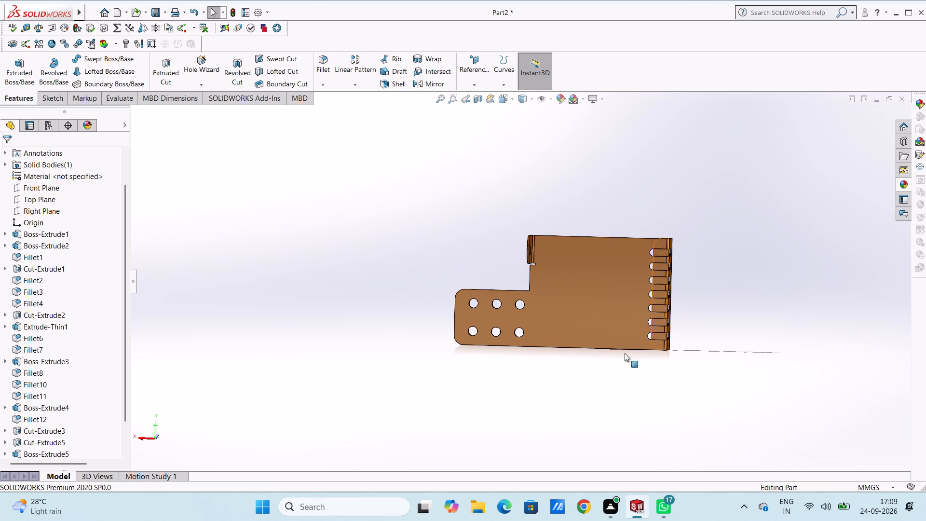
middle_click_drag(586, 362, 535, 356)
middle_click_drag(571, 339, 658, 363)
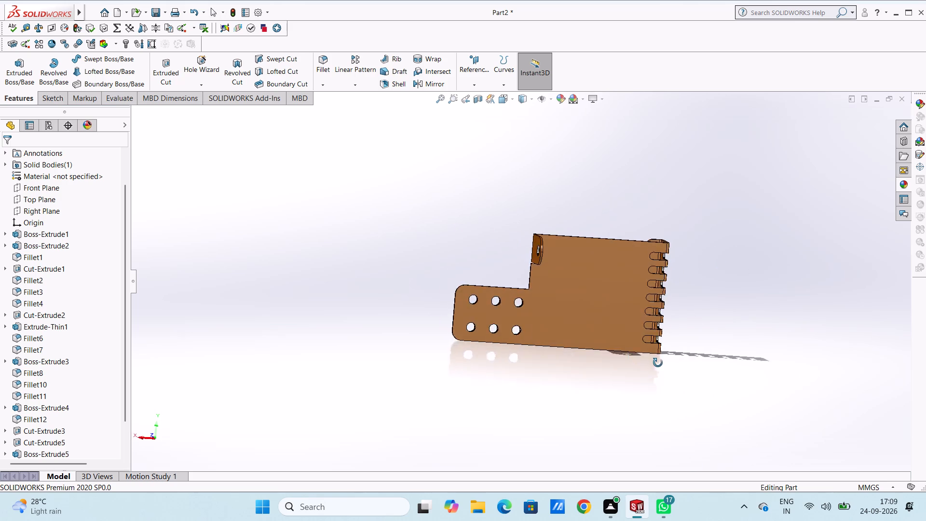
middle_click_drag(658, 363, 706, 366)
middle_click_drag(456, 359, 545, 407)
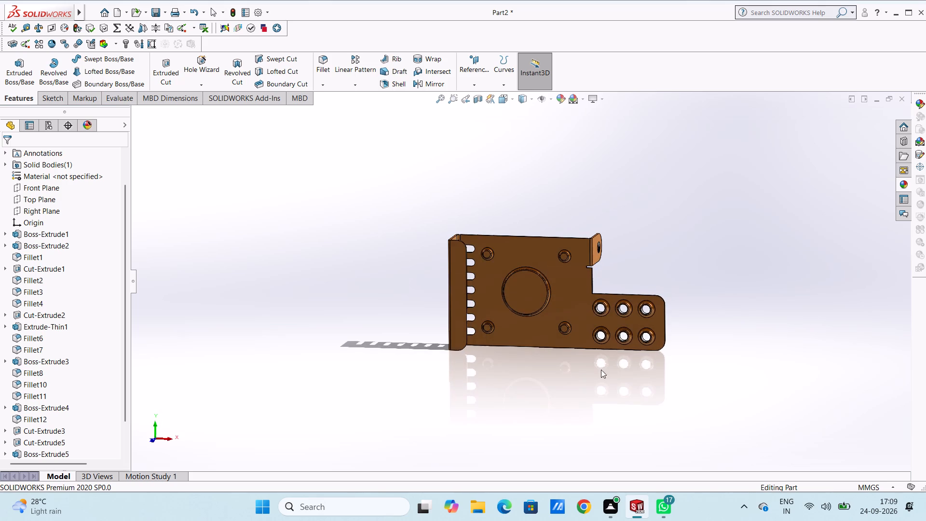
middle_click_drag(710, 352, 681, 359)
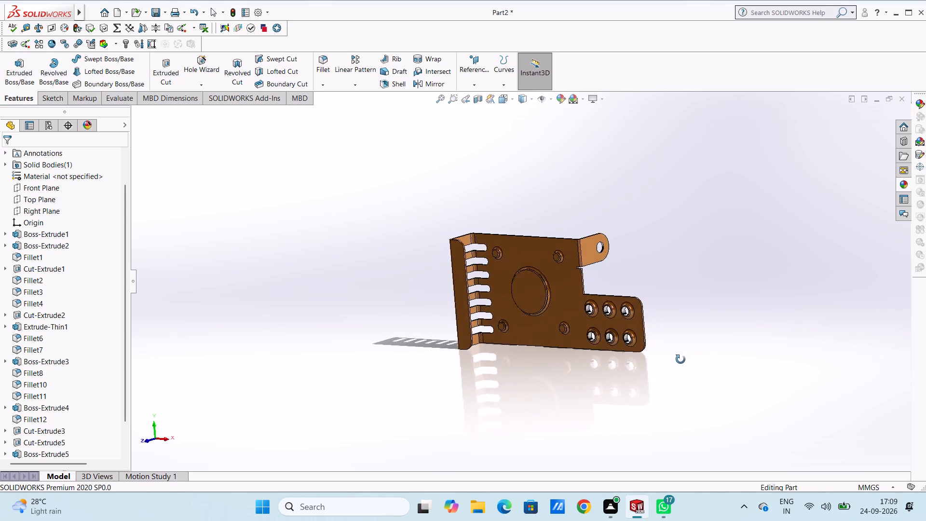
middle_click_drag(681, 359, 664, 392)
middle_click_drag(648, 324, 667, 347)
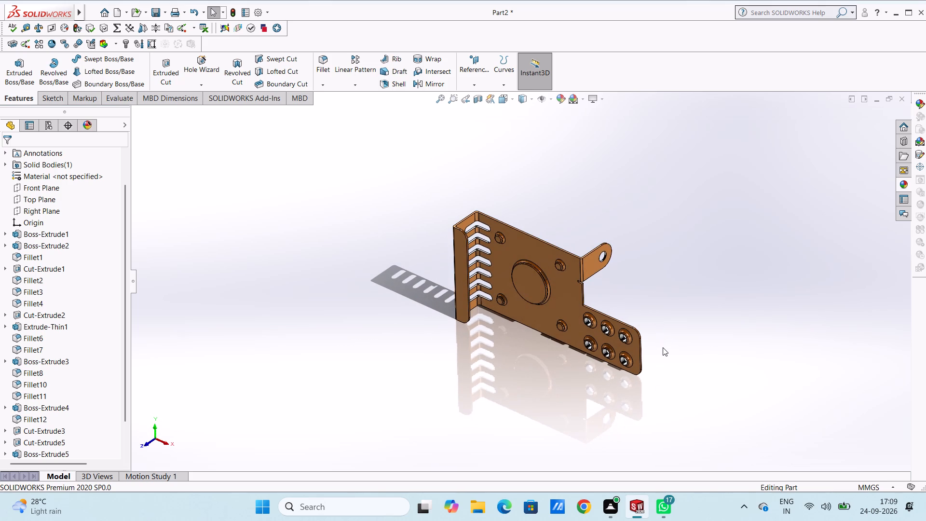
middle_click_drag(662, 366, 671, 386)
scroll(658, 373, "down", 1)
middle_click(671, 386)
middle_click_drag(395, 332, 392, 312)
middle_click_drag(701, 313, 690, 319)
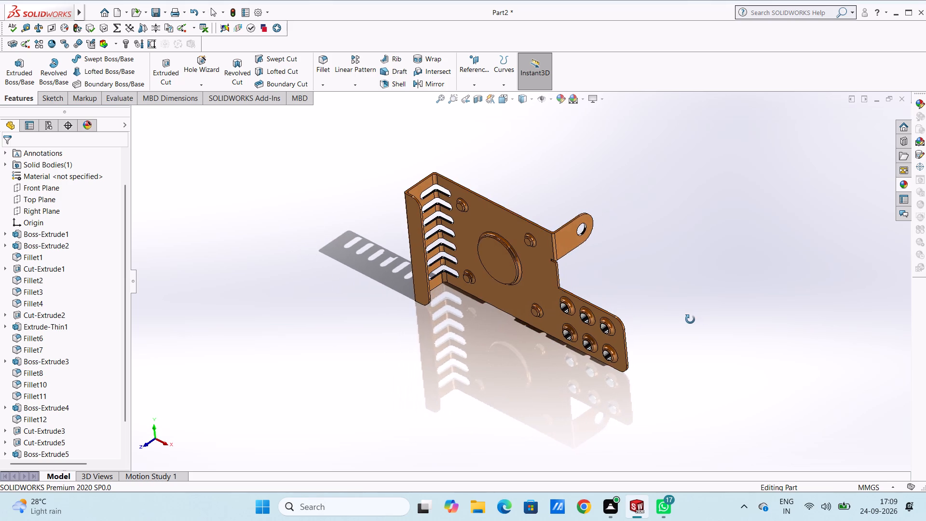
middle_click_drag(690, 319, 691, 325)
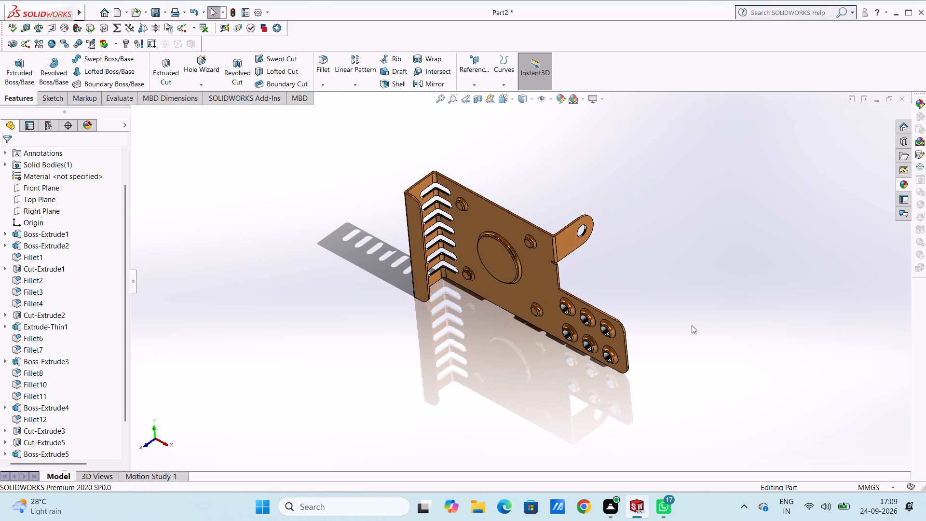
middle_click_drag(692, 325, 692, 315)
middle_click_drag(692, 315, 709, 300)
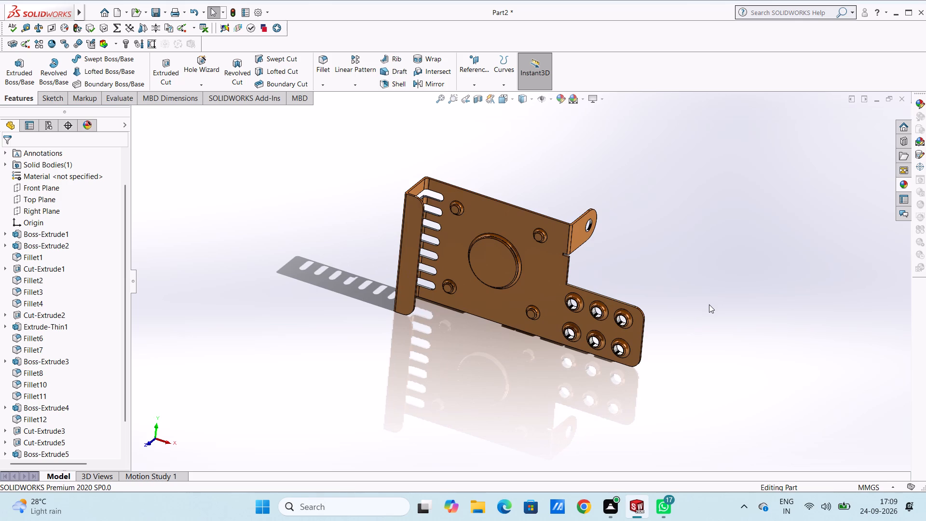
middle_click_drag(513, 373, 487, 375)
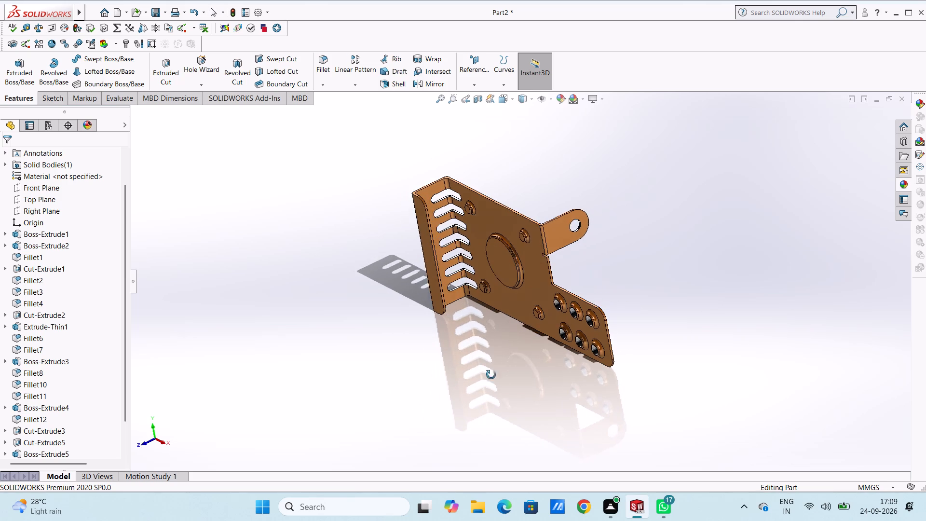
middle_click_drag(445, 352, 458, 263)
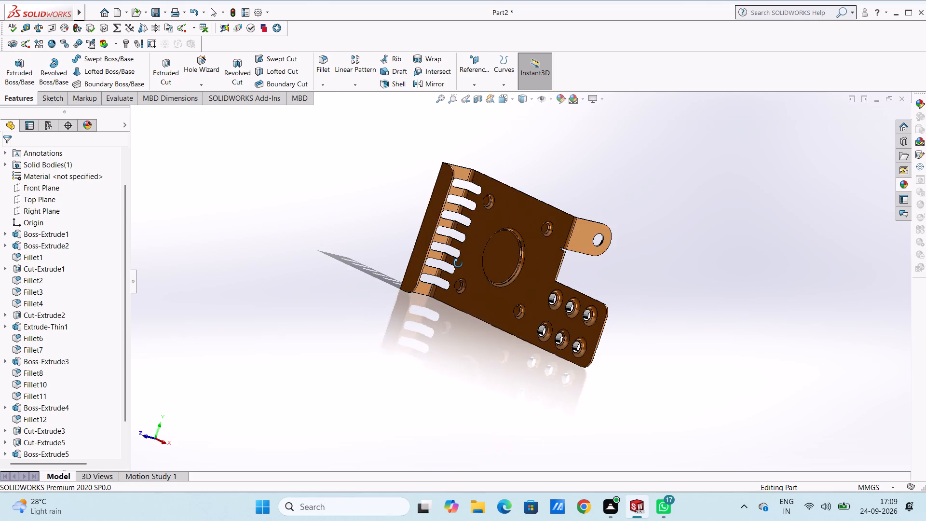
middle_click_drag(458, 263, 453, 272)
middle_click_drag(402, 305, 425, 349)
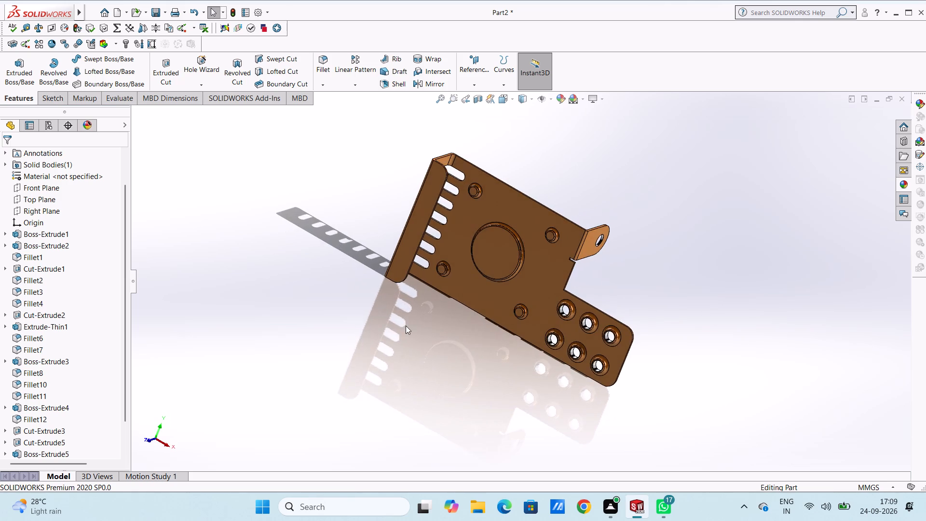
middle_click_drag(398, 326, 420, 343)
key("Escape")
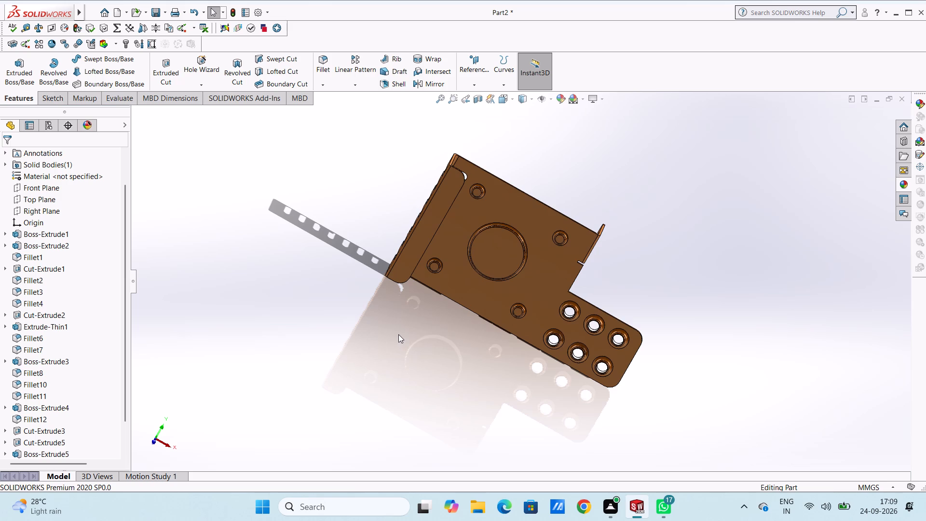
key("Escape")
Save the part as "louvered mounting bracket" in the Documents folder as a SOLIDWORKS Part file.
key("ctrl+7")
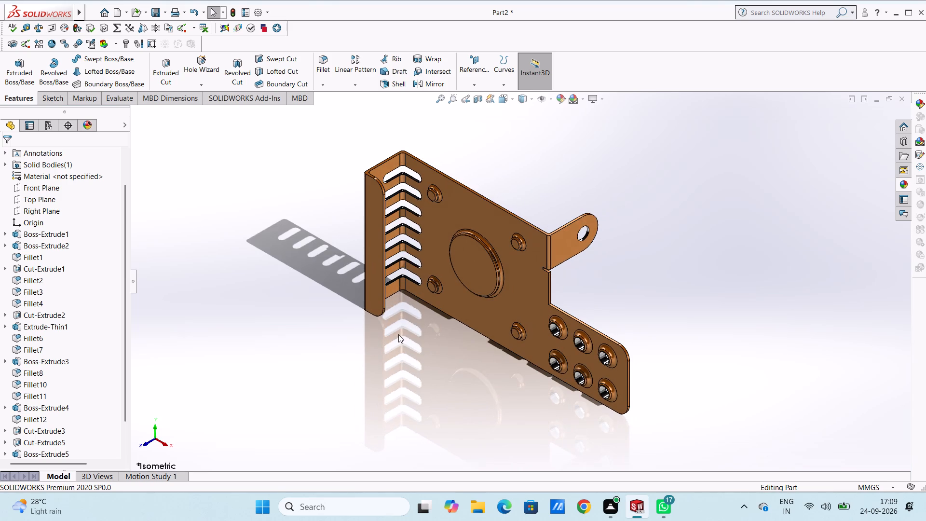
key("ctrl+s")
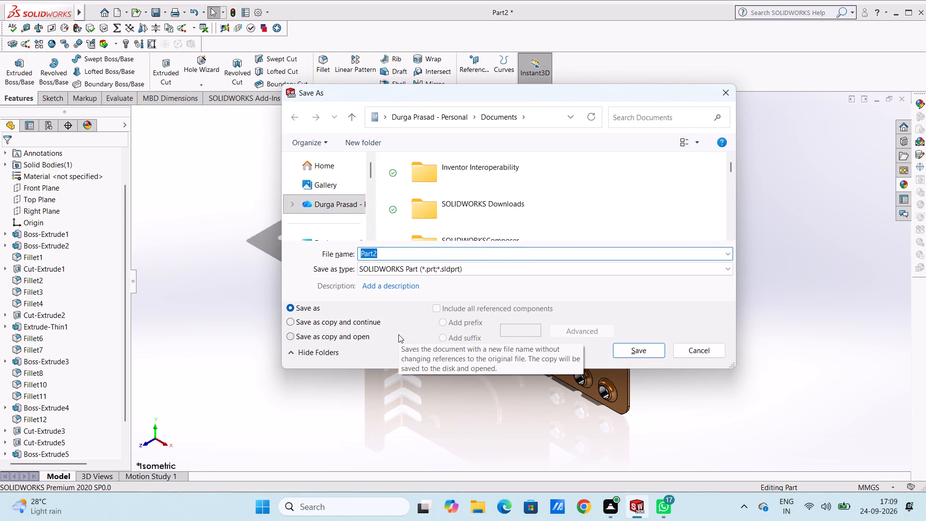
type("louvered")
key("space")
type("mountinh")
key("BackSpace")
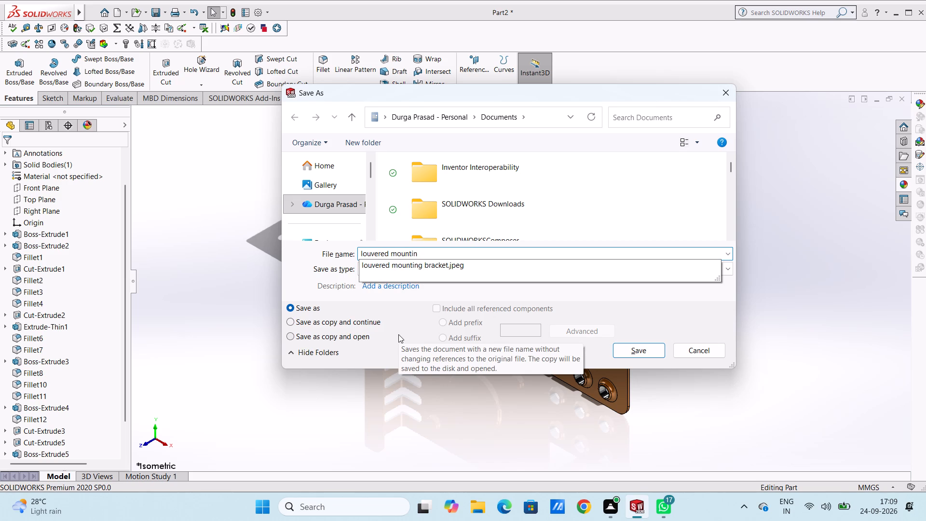
type("g")
key("space")
type("br")
type("acket")
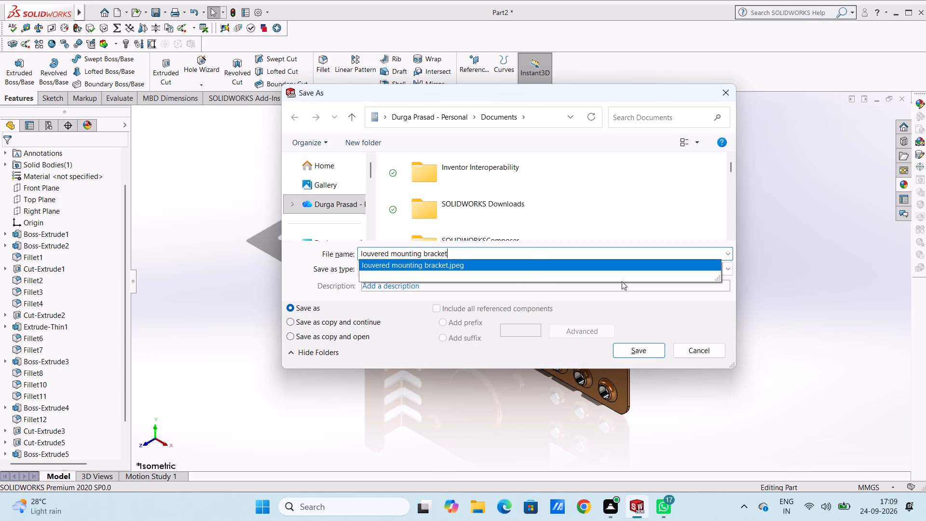
left_click(622, 250)
left_click(650, 346)
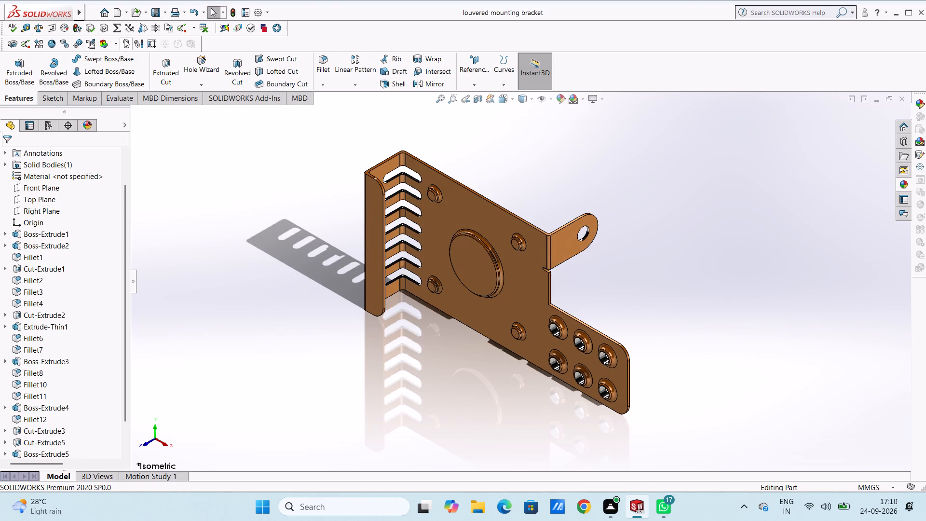
Save the bracket also as an Adobe PDF named "louvered mounting bracket" in the Documents folder.
left_click(165, 12)
left_click(179, 38)
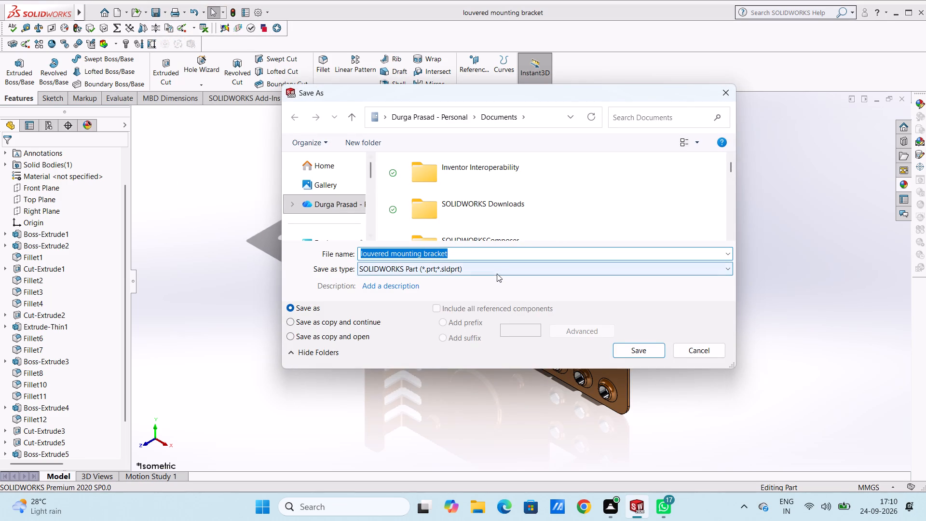
left_click(497, 272)
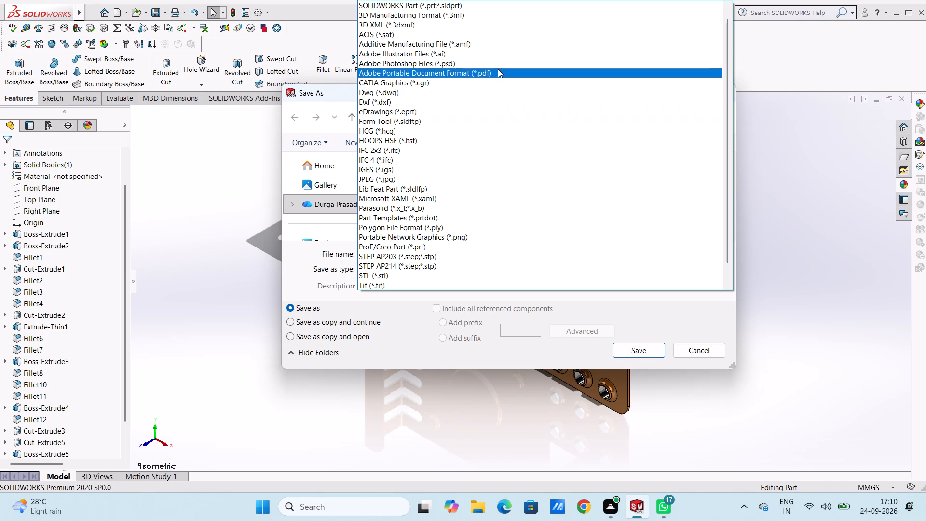
left_click(499, 72)
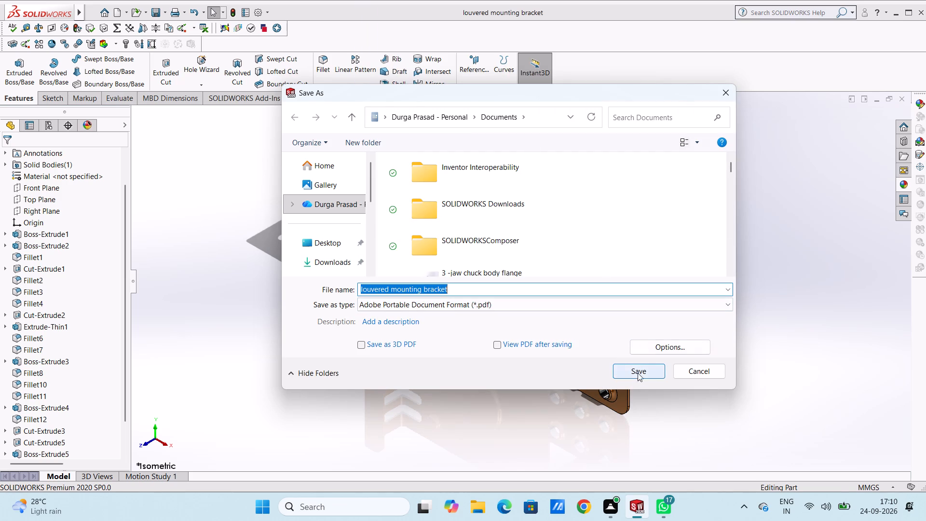
left_click(638, 370)
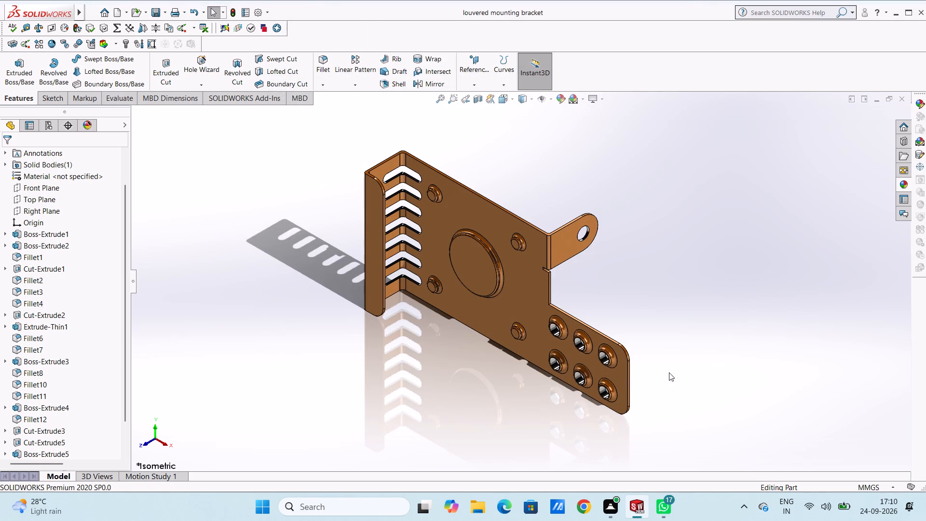